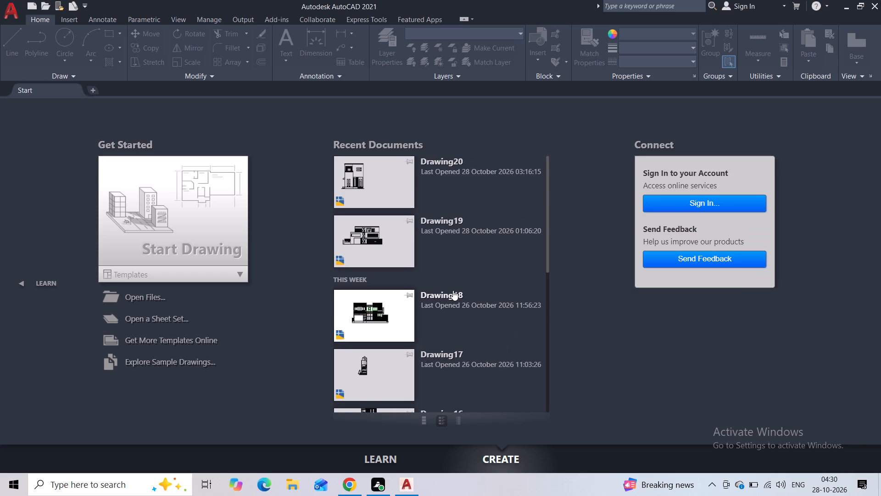
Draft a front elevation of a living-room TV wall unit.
Start a new blank drawing.
{"action": "left_click", "coordinate": [216, 236]}
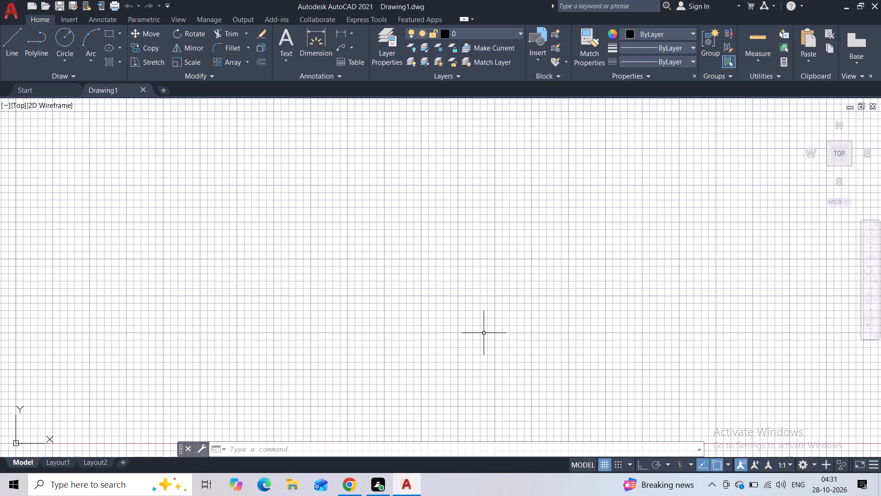
Turn on command log recording with LOGFILEON.
{"action": "type", "text": "log"}
{"action": "left_click", "coordinate": [531, 361]}
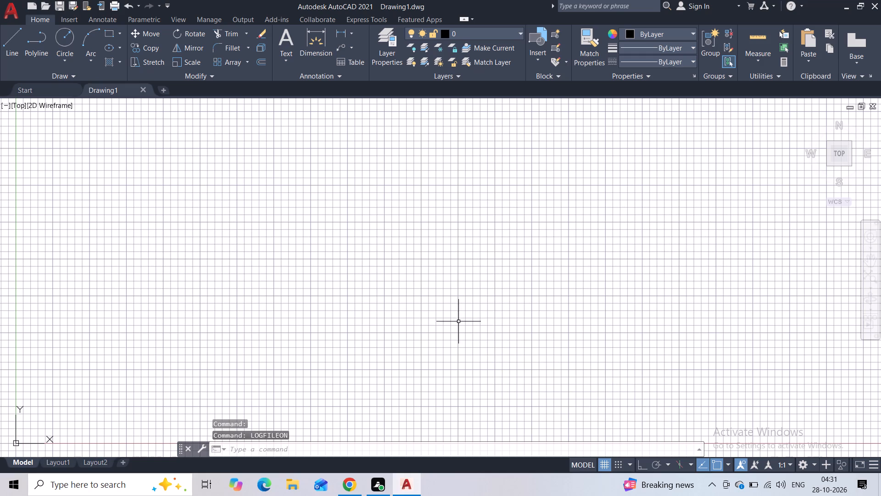
Set the model space limits with lower-left corner 0,0 and upper-right corner 297,210.
{"action": "type", "text": "li"}
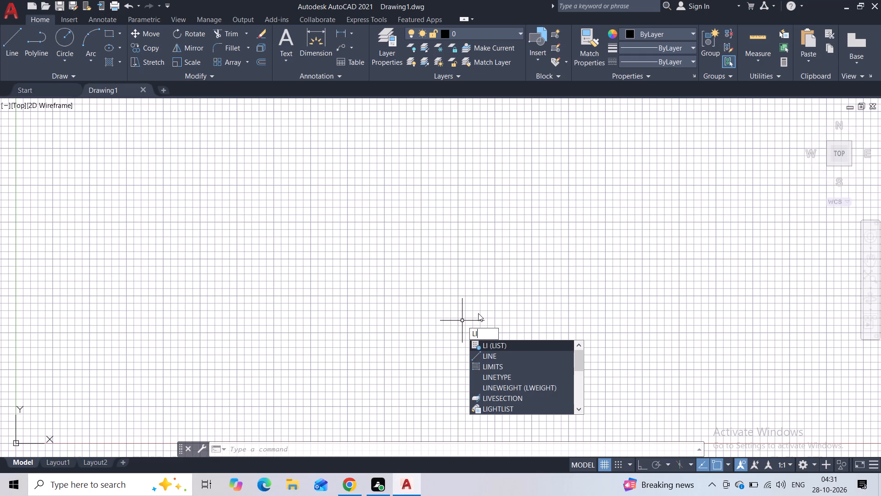
{"action": "left_click", "coordinate": [497, 369]}
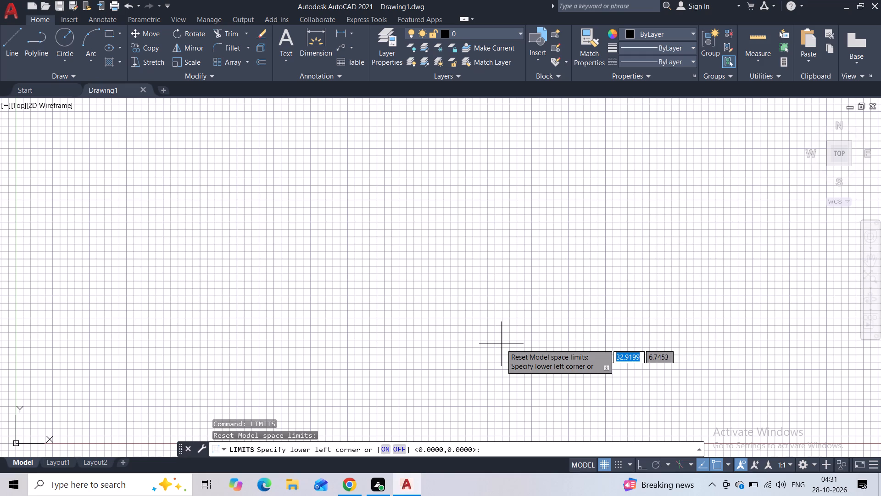
{"action": "key", "text": "0"}
{"action": "type", "text": ",0"}
{"action": "key", "text": "Return"}
{"action": "type", "text": "297,210"}
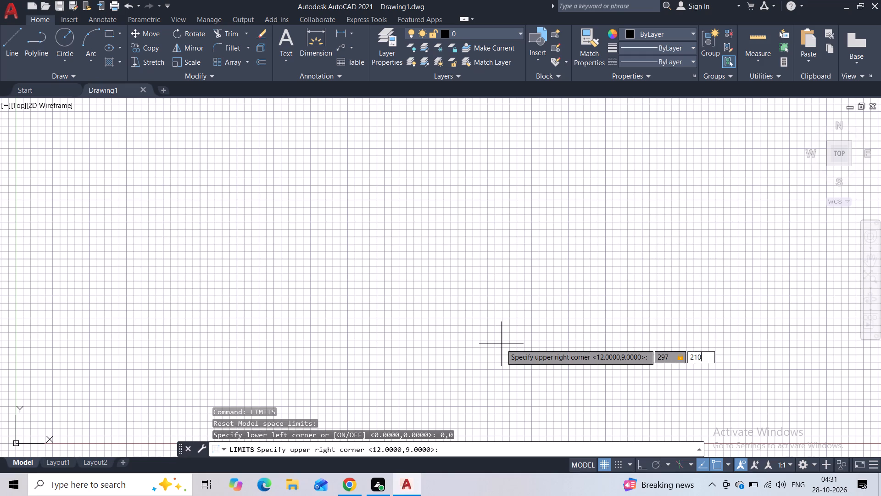
{"action": "key", "text": "Return"}
{"action": "key", "text": "z"}
{"action": "key", "text": "Return"}
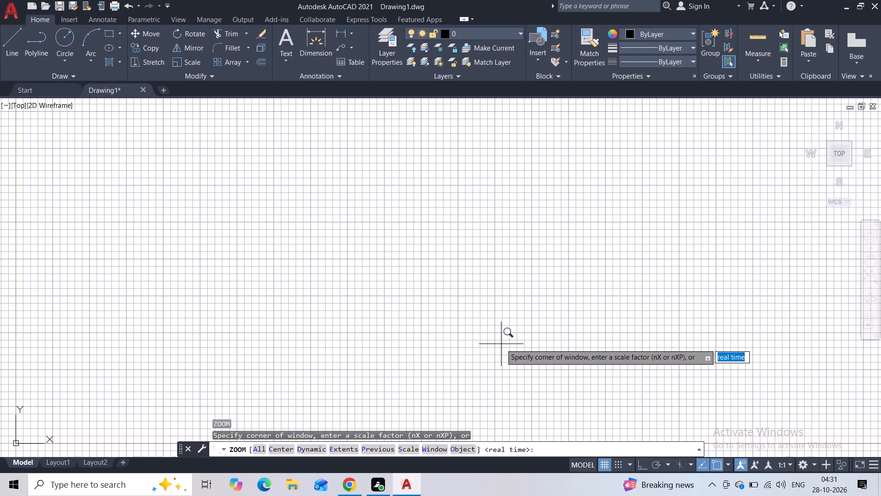
{"action": "key", "text": "a"}
{"action": "key", "text": "Return"}
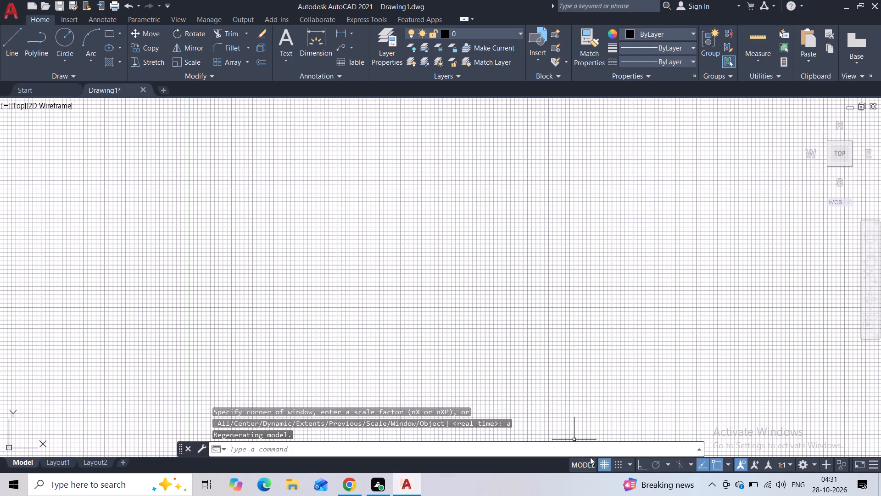
Turn off the grid display in the drawing area.
{"action": "left_click", "coordinate": [601, 462]}
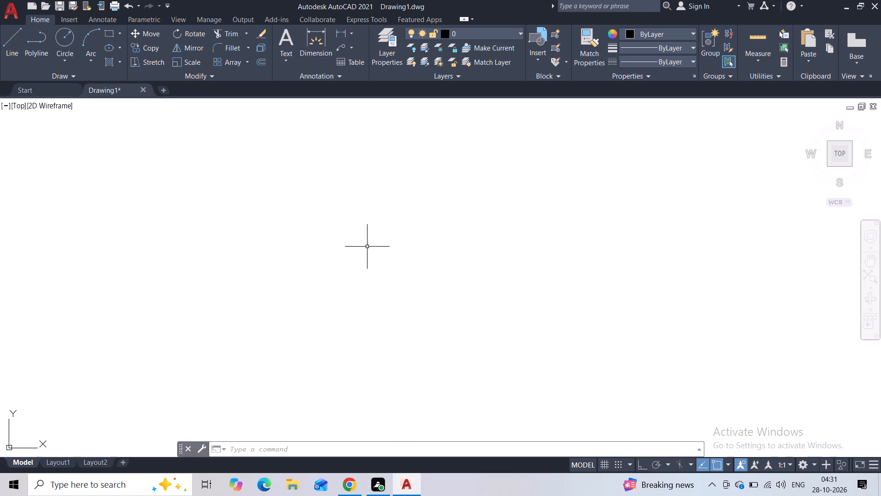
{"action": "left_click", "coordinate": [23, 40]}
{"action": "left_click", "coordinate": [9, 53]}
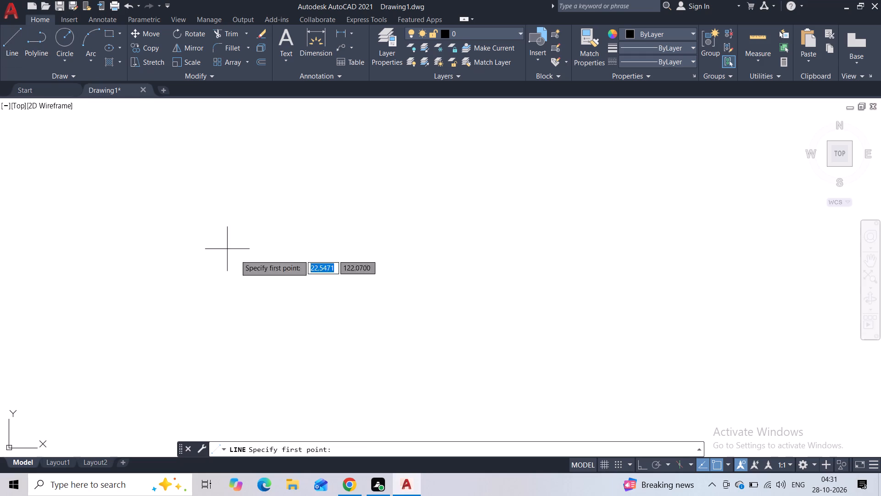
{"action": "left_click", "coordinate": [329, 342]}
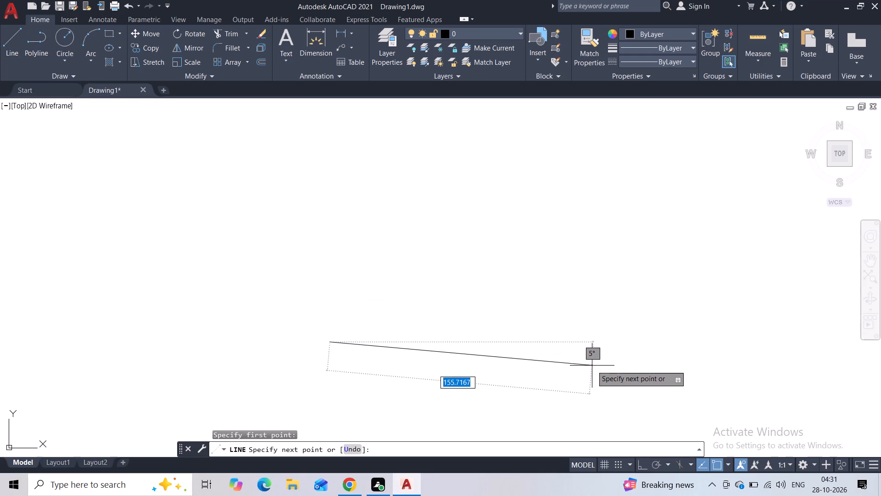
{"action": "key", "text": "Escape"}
Set the drawing units' length type to Architectural.
{"action": "type", "text": "un"}
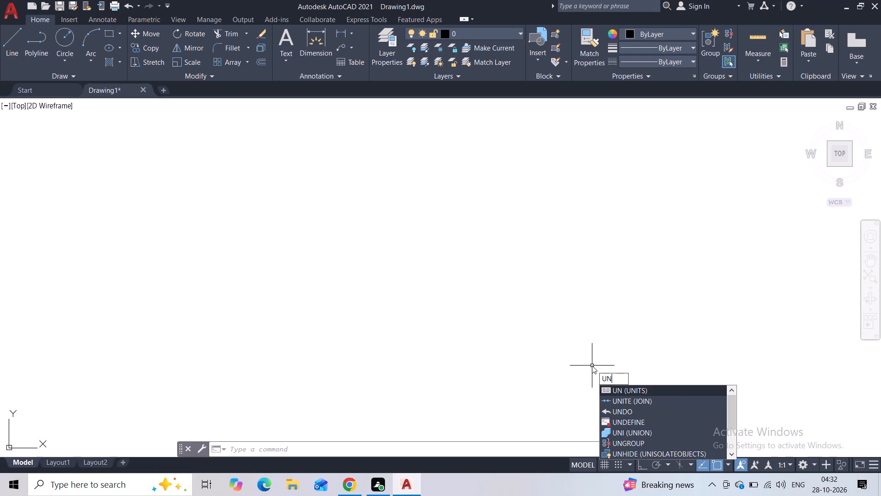
{"action": "left_click", "coordinate": [623, 392]}
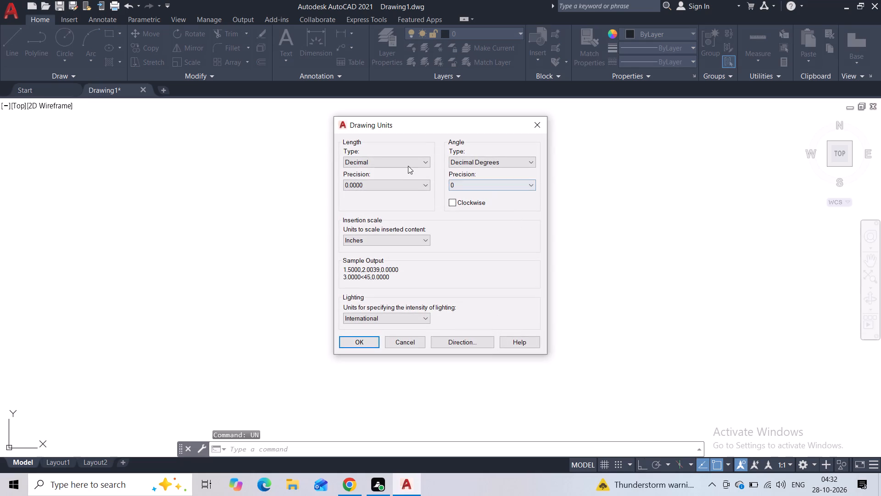
{"action": "left_click", "coordinate": [407, 164]}
{"action": "left_click", "coordinate": [400, 176]}
{"action": "left_click", "coordinate": [399, 162]}
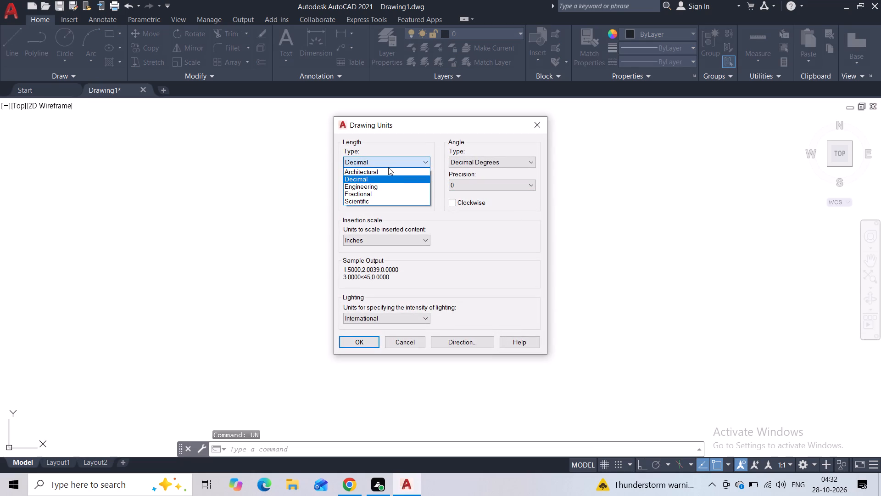
{"action": "left_click", "coordinate": [386, 171]}
{"action": "left_click", "coordinate": [368, 350]}
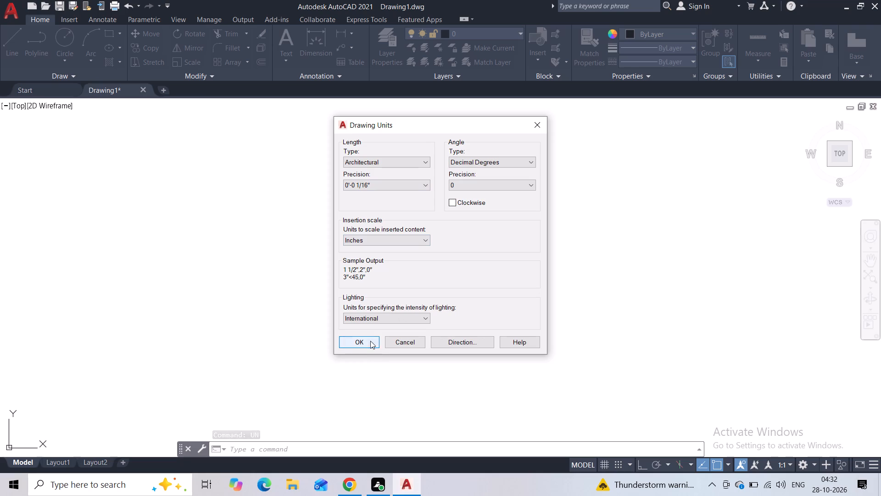
{"action": "left_click", "coordinate": [361, 342]}
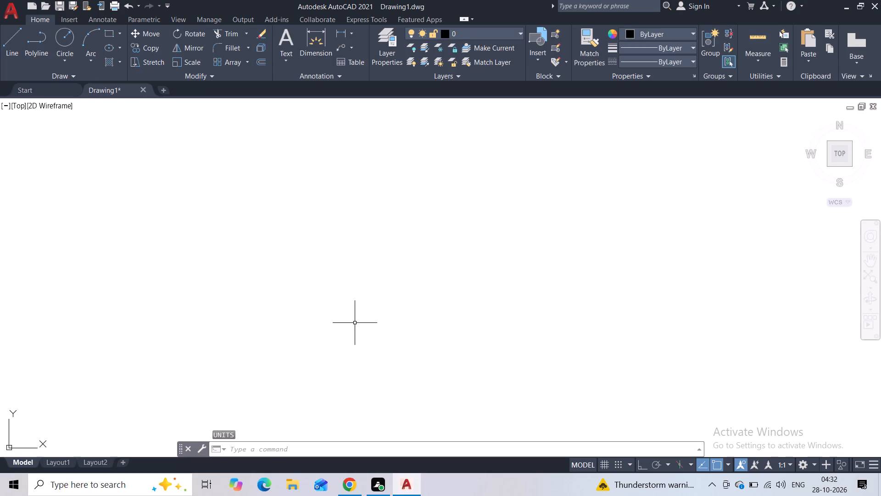
Modify the Standard dimension style to Architectural primary units and a text height of 0'-1 1/16", and set it as current.
{"action": "type", "text": "dim"}
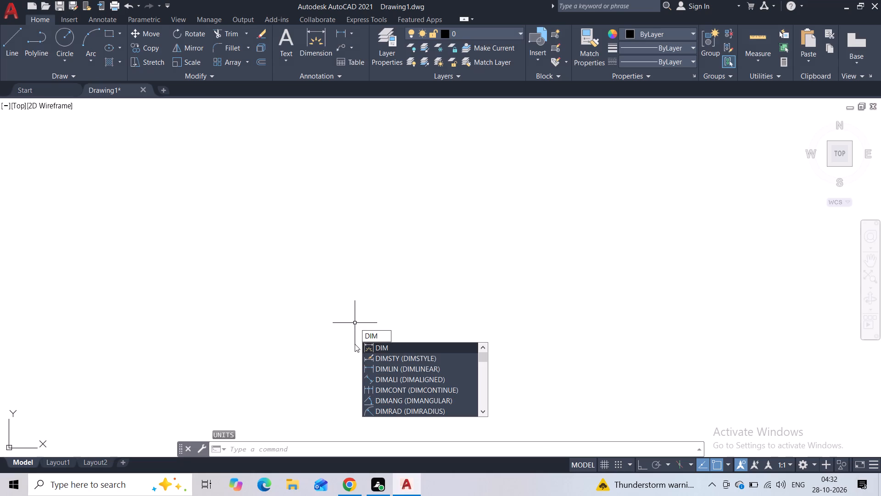
{"action": "left_click", "coordinate": [367, 354]}
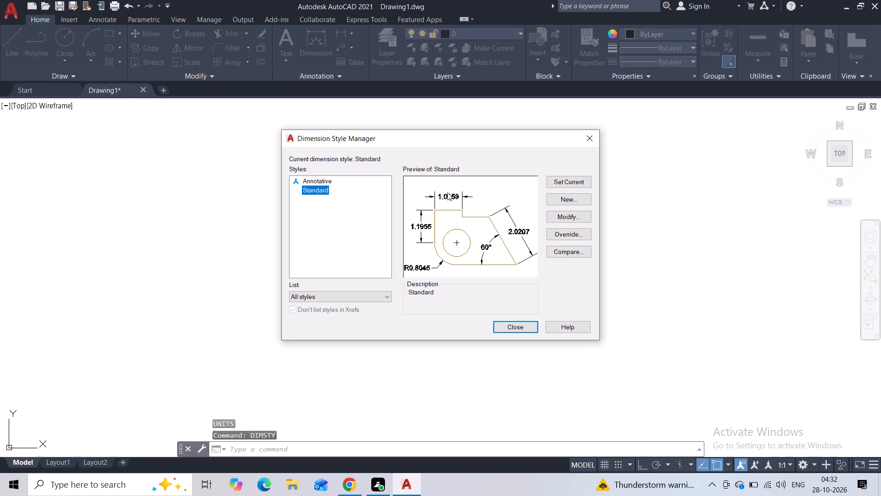
{"action": "left_click", "coordinate": [585, 219]}
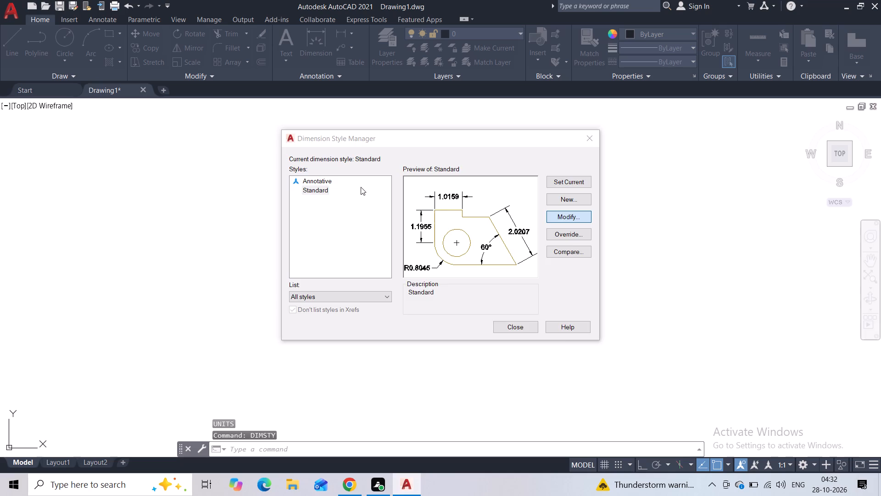
{"action": "left_click", "coordinate": [428, 115]}
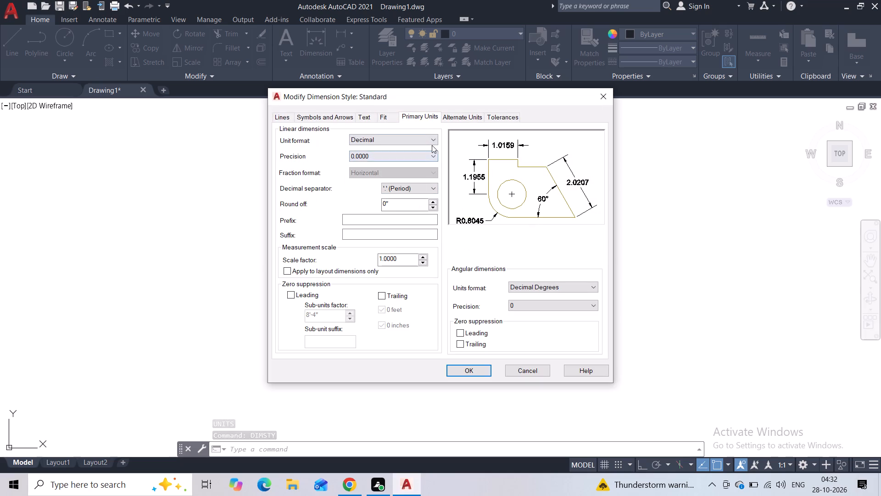
{"action": "left_click", "coordinate": [429, 140]}
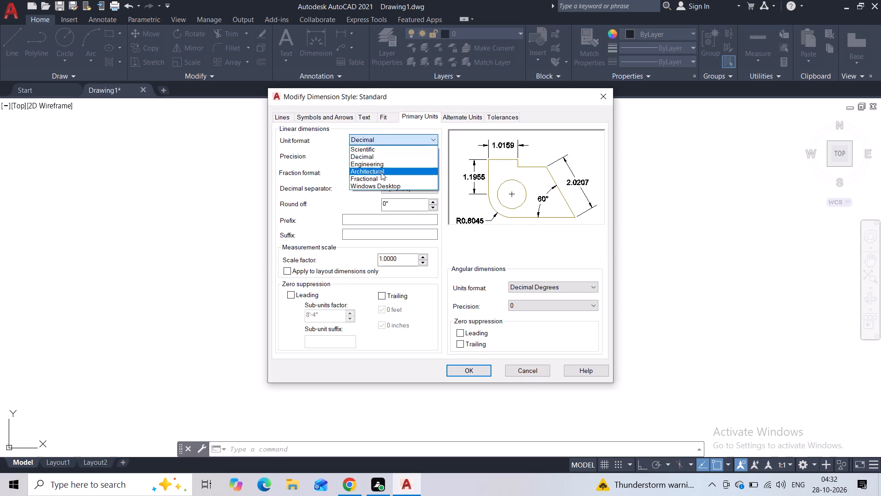
{"action": "left_click", "coordinate": [381, 172]}
{"action": "left_click", "coordinate": [372, 119]}
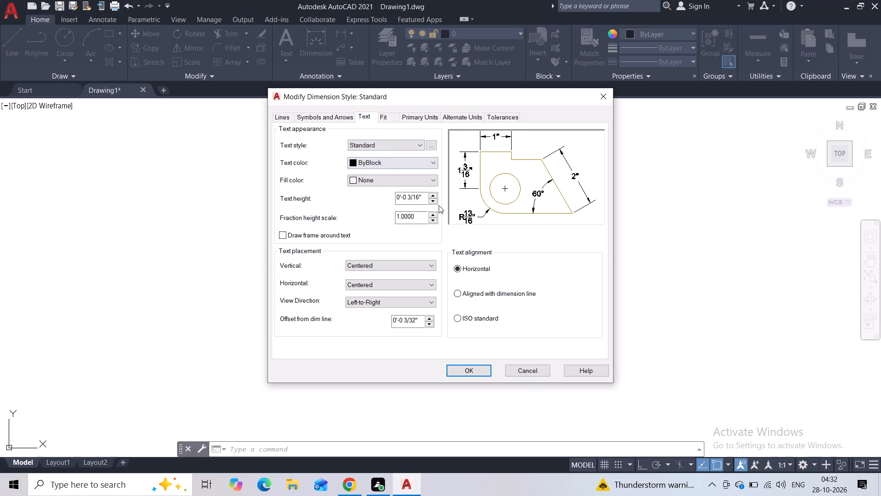
{"action": "left_click", "coordinate": [432, 192]}
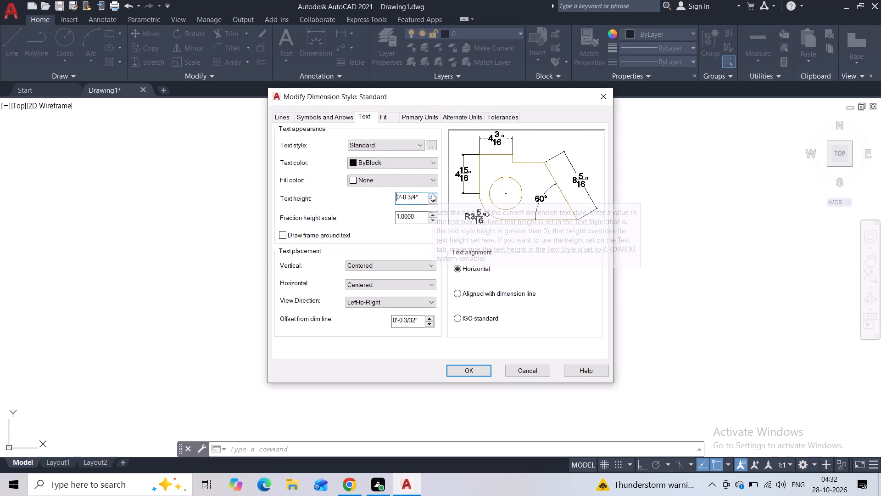
{"action": "left_click", "coordinate": [432, 193]}
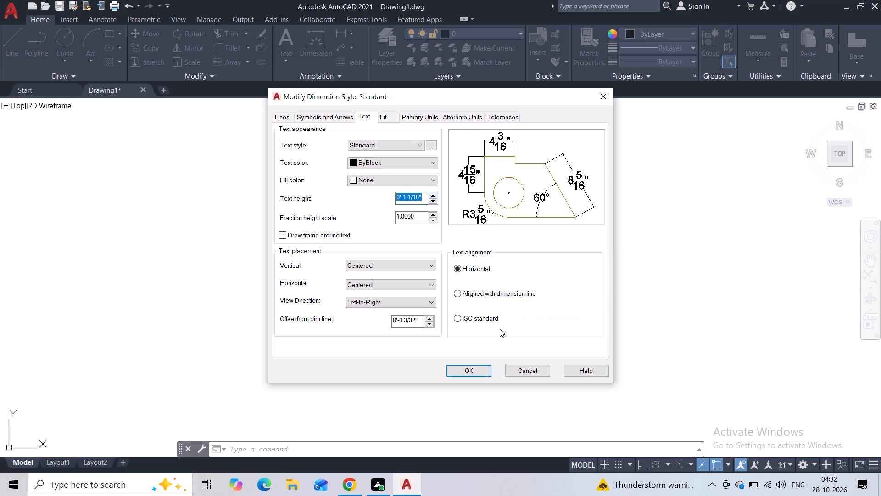
{"action": "left_click", "coordinate": [471, 369]}
{"action": "left_click", "coordinate": [567, 177]}
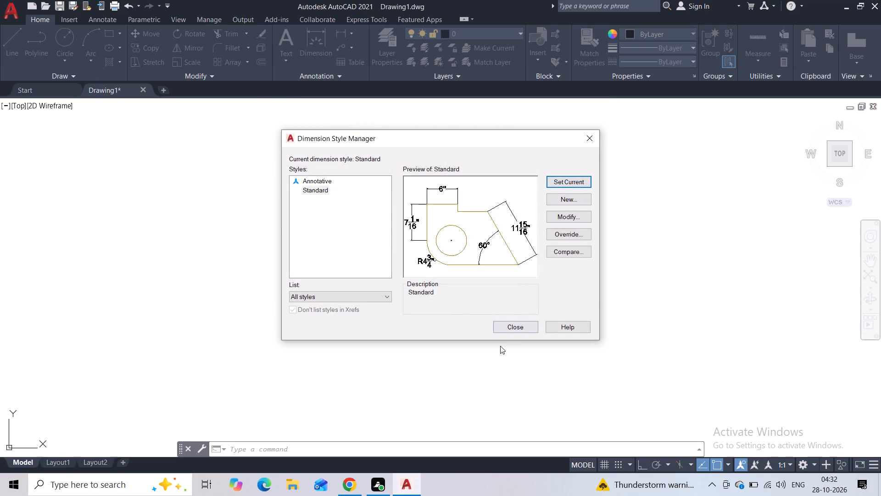
{"action": "left_click", "coordinate": [504, 332]}
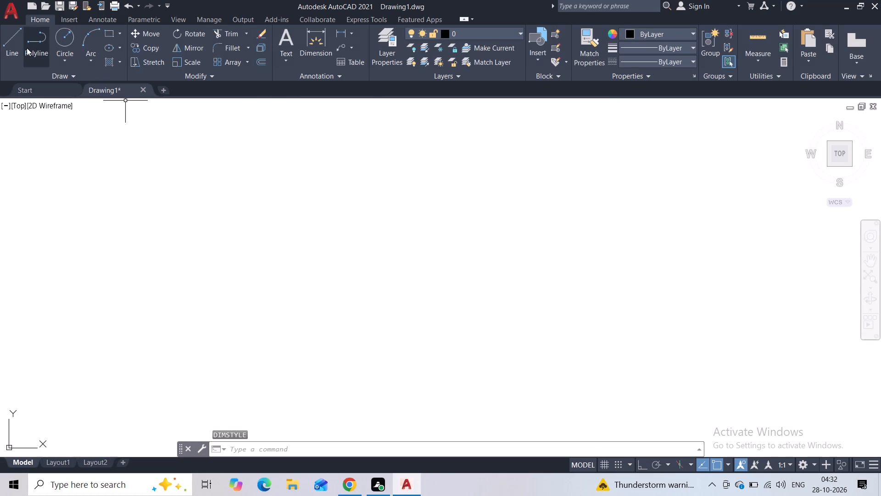
With Ortho on, draw a long horizontal base line and a vertical line rising from its right end.
{"action": "left_click", "coordinate": [20, 50]}
{"action": "left_click", "coordinate": [293, 315]}
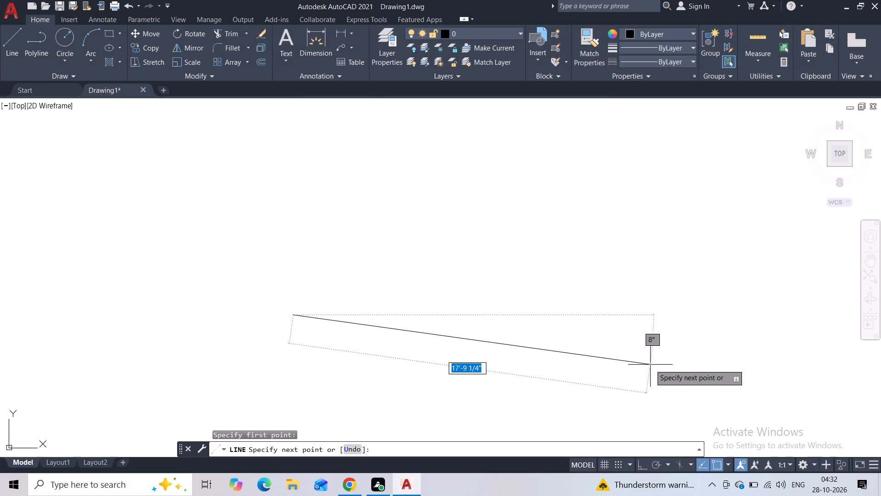
{"action": "key", "text": "F8"}
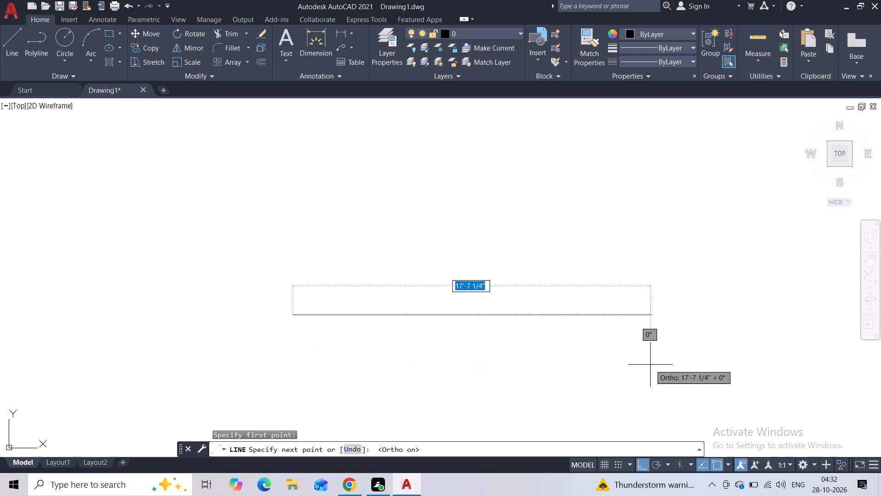
{"action": "left_click", "coordinate": [777, 359]}
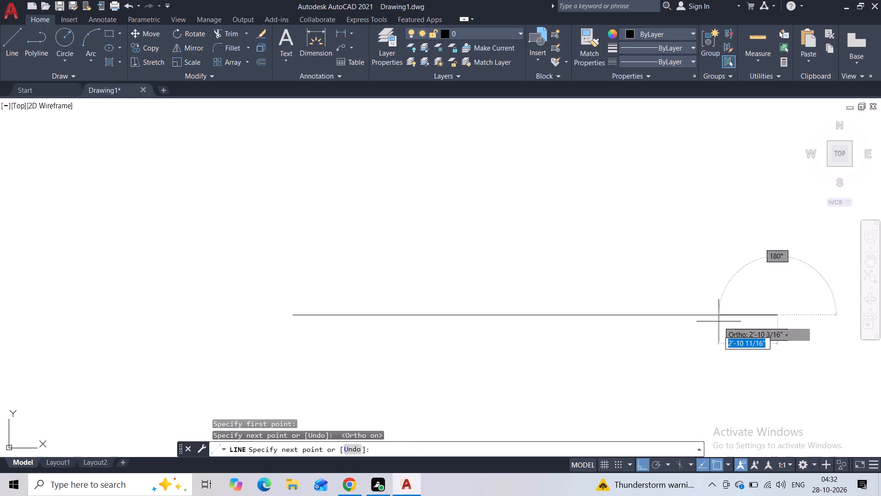
{"action": "middle_click_drag", "start_coordinate": [739, 270], "coordinate": [554, 314]}
{"action": "scroll", "coordinate": [664, 220], "scroll_direction": "down", "scroll_amount": 1}
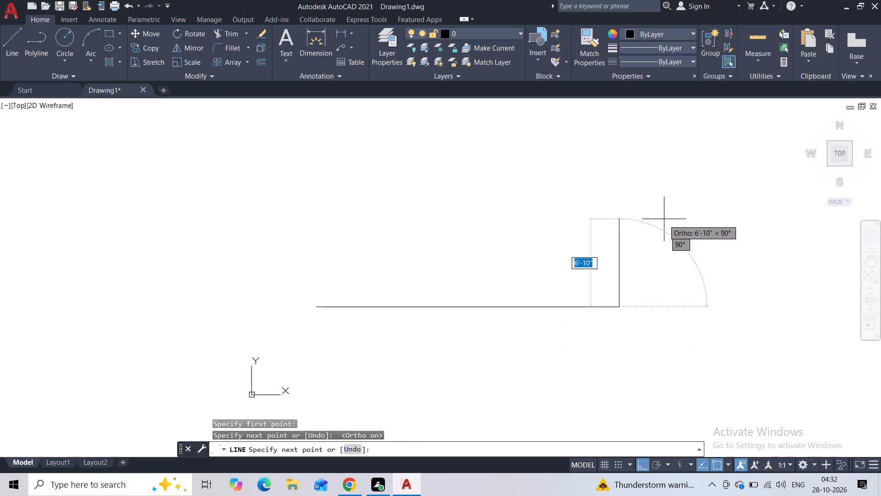
{"action": "middle_click_drag", "start_coordinate": [656, 136], "coordinate": [630, 244]}
{"action": "left_click", "coordinate": [619, 192]}
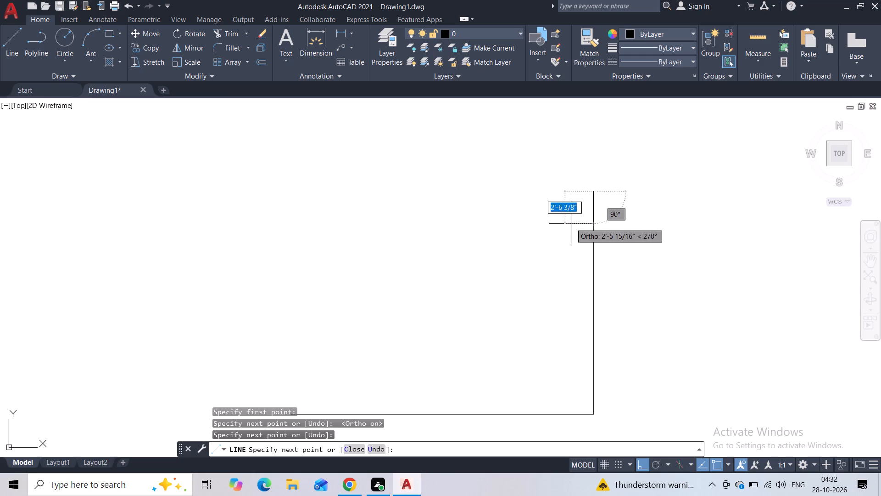
{"action": "key", "text": "Escape"}
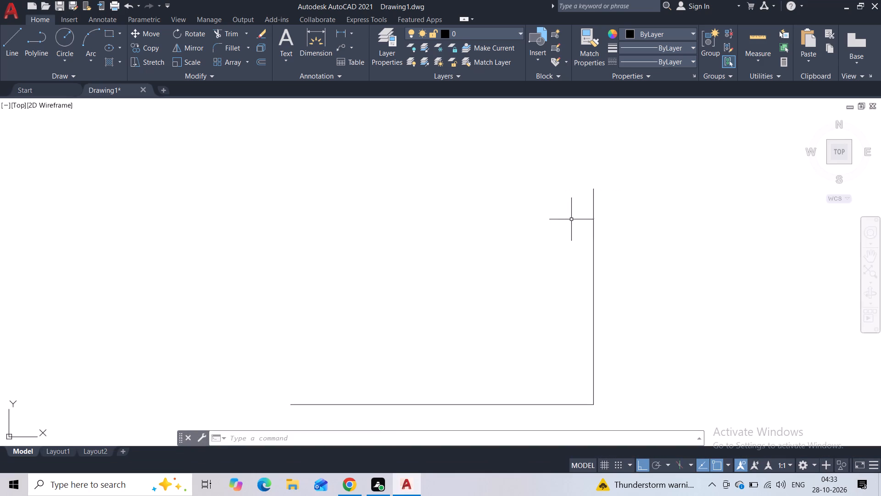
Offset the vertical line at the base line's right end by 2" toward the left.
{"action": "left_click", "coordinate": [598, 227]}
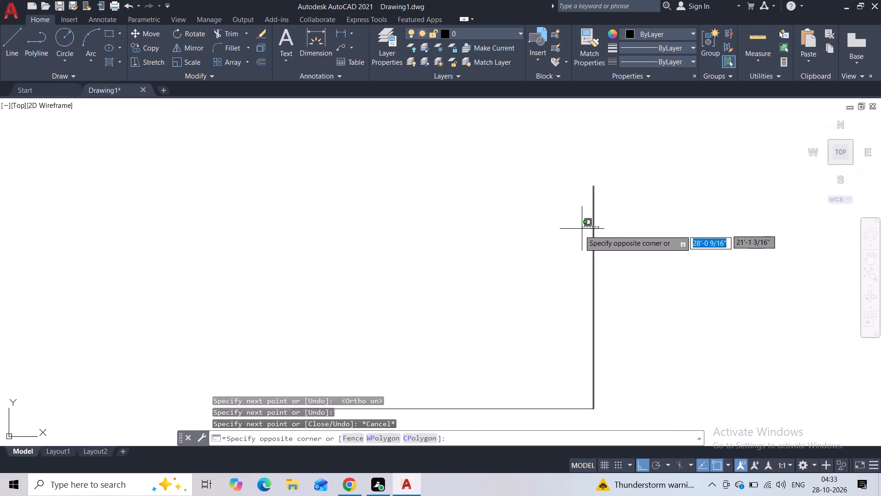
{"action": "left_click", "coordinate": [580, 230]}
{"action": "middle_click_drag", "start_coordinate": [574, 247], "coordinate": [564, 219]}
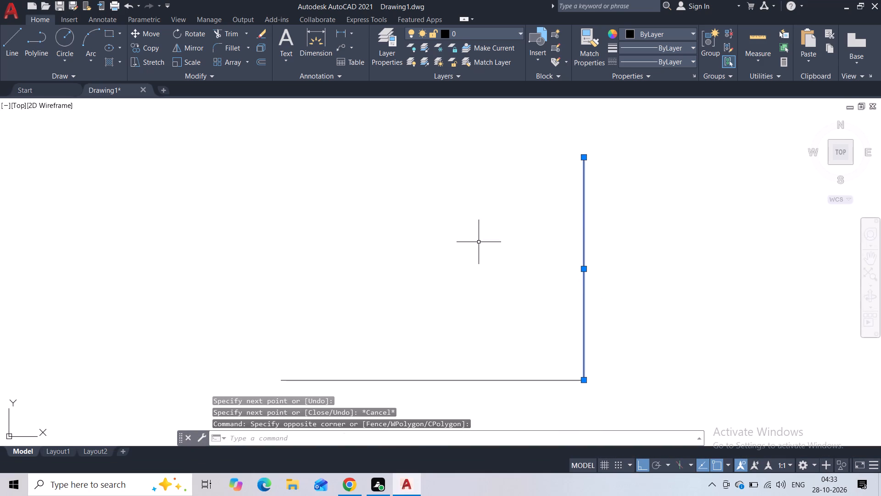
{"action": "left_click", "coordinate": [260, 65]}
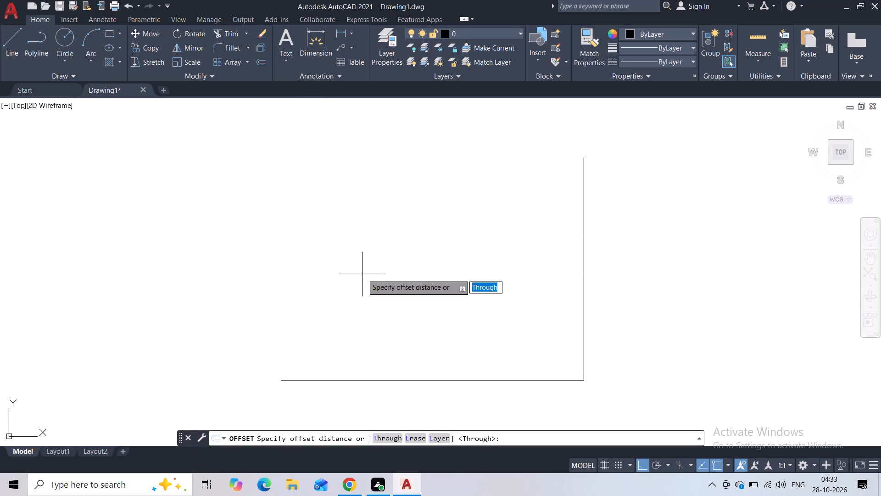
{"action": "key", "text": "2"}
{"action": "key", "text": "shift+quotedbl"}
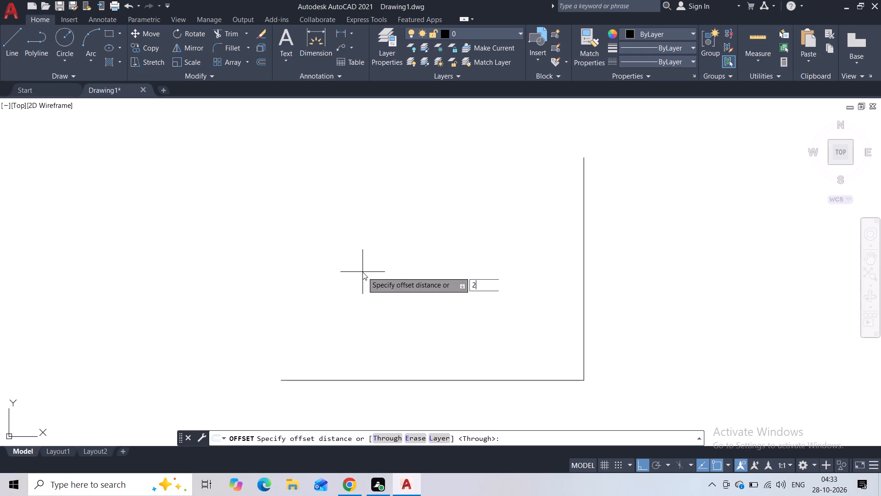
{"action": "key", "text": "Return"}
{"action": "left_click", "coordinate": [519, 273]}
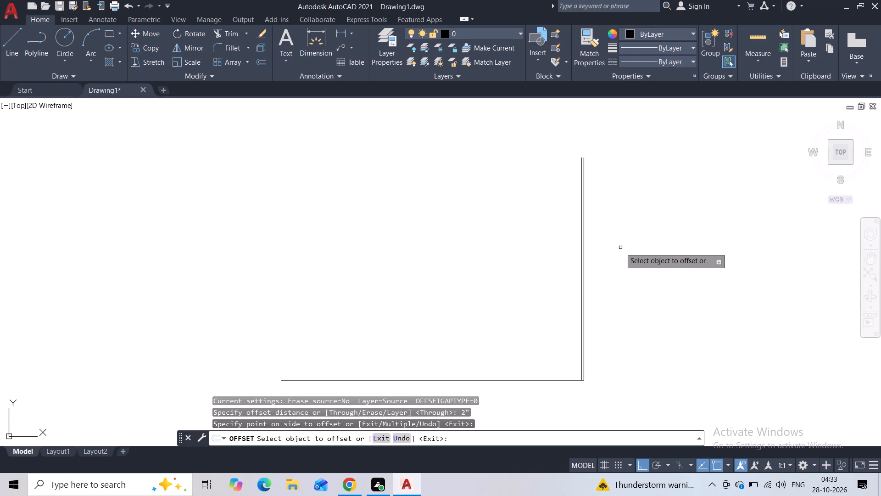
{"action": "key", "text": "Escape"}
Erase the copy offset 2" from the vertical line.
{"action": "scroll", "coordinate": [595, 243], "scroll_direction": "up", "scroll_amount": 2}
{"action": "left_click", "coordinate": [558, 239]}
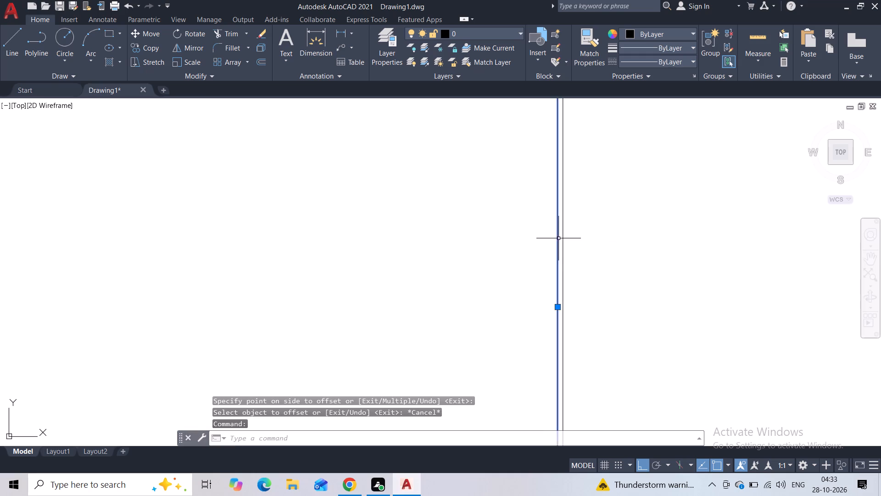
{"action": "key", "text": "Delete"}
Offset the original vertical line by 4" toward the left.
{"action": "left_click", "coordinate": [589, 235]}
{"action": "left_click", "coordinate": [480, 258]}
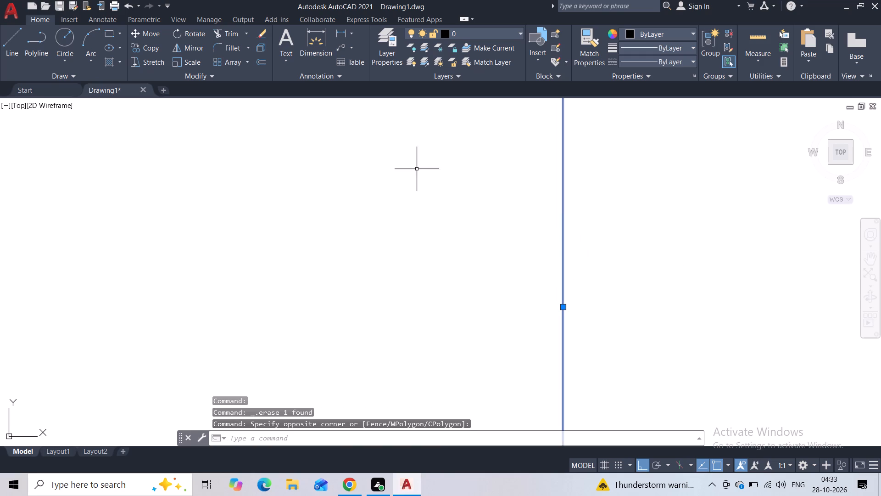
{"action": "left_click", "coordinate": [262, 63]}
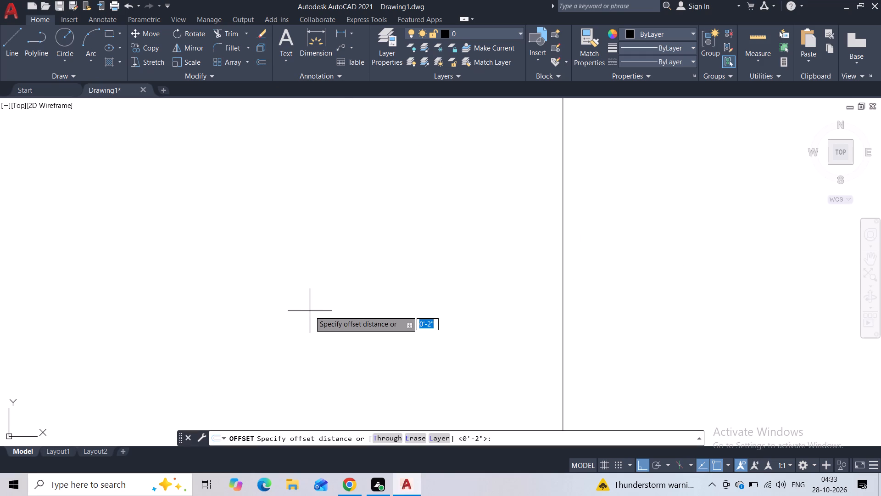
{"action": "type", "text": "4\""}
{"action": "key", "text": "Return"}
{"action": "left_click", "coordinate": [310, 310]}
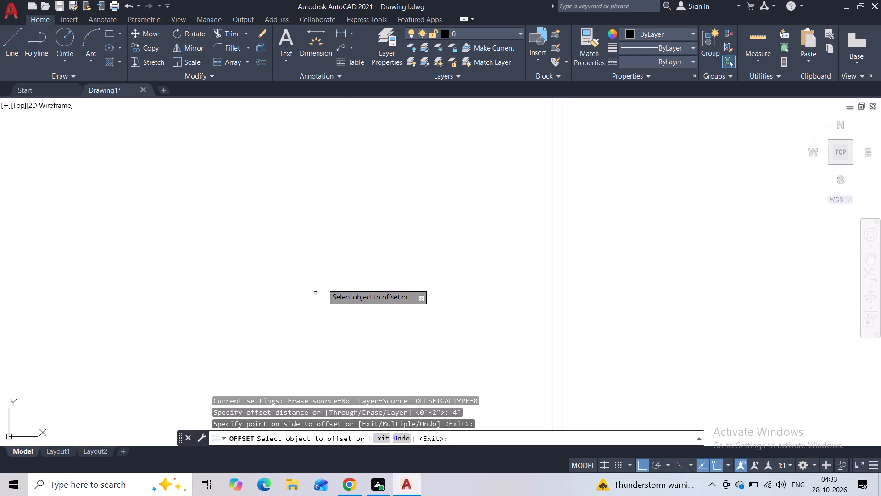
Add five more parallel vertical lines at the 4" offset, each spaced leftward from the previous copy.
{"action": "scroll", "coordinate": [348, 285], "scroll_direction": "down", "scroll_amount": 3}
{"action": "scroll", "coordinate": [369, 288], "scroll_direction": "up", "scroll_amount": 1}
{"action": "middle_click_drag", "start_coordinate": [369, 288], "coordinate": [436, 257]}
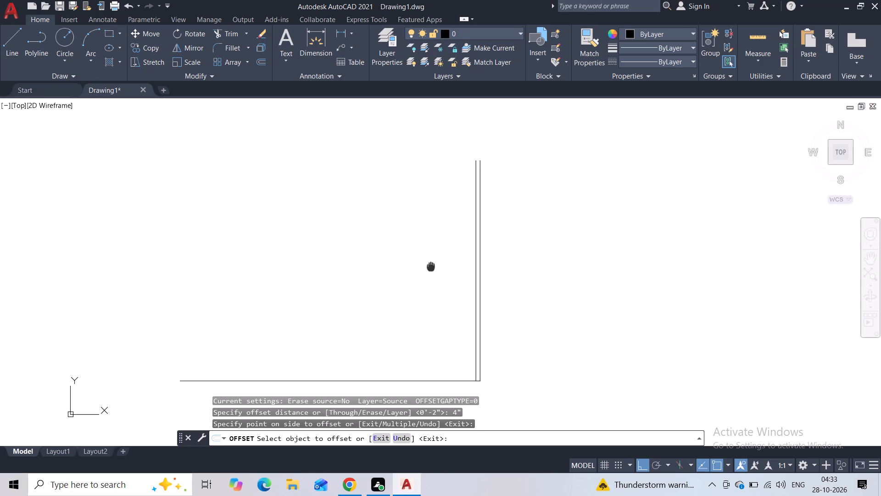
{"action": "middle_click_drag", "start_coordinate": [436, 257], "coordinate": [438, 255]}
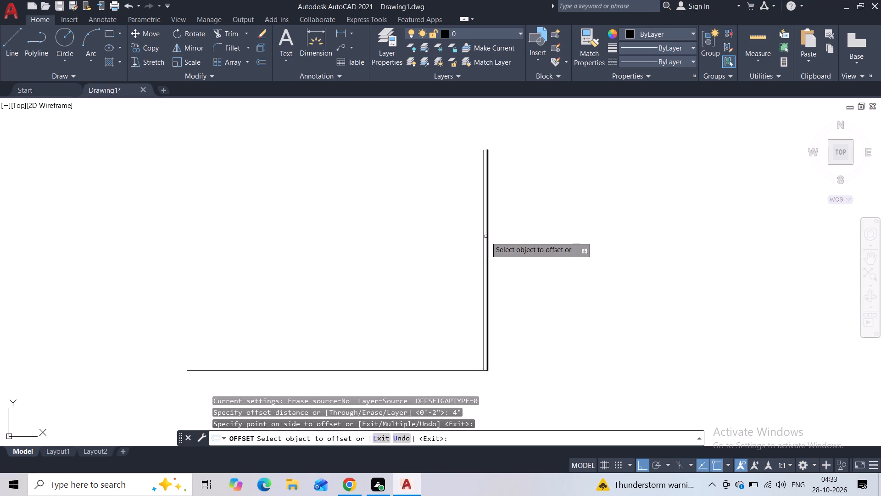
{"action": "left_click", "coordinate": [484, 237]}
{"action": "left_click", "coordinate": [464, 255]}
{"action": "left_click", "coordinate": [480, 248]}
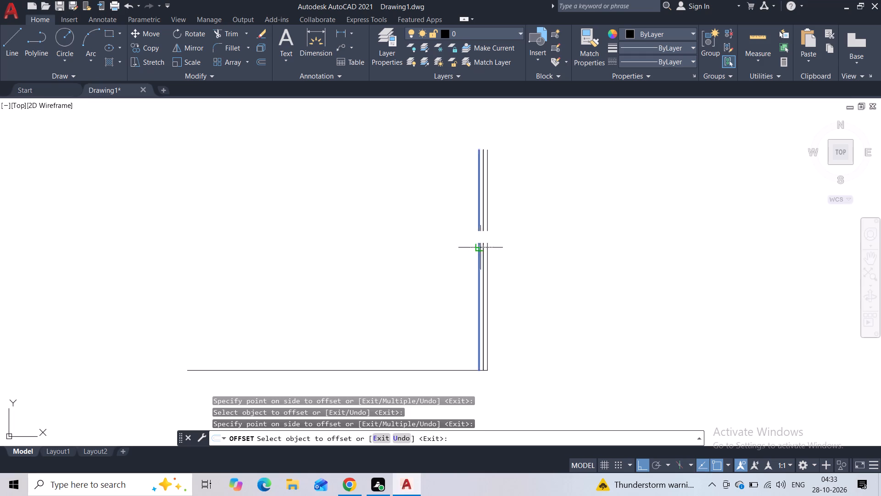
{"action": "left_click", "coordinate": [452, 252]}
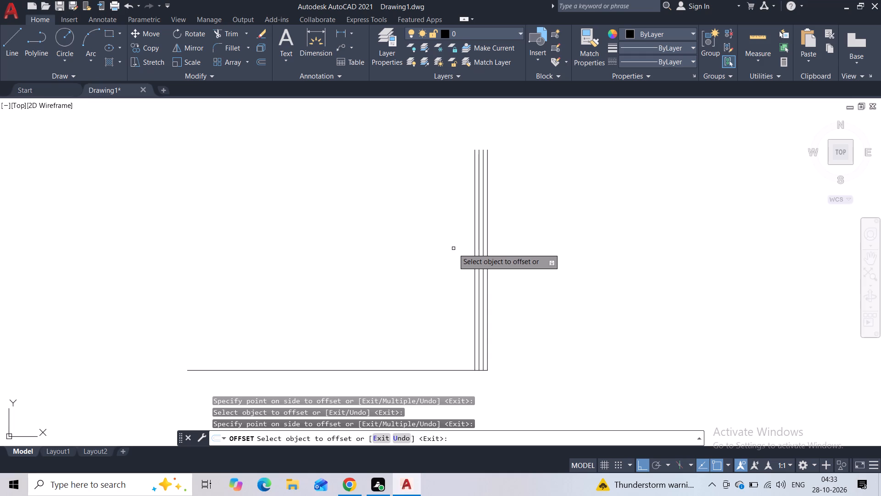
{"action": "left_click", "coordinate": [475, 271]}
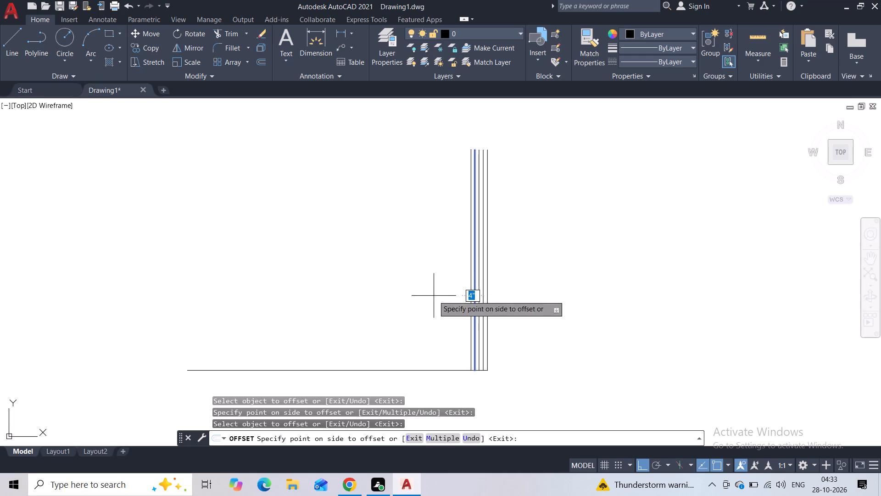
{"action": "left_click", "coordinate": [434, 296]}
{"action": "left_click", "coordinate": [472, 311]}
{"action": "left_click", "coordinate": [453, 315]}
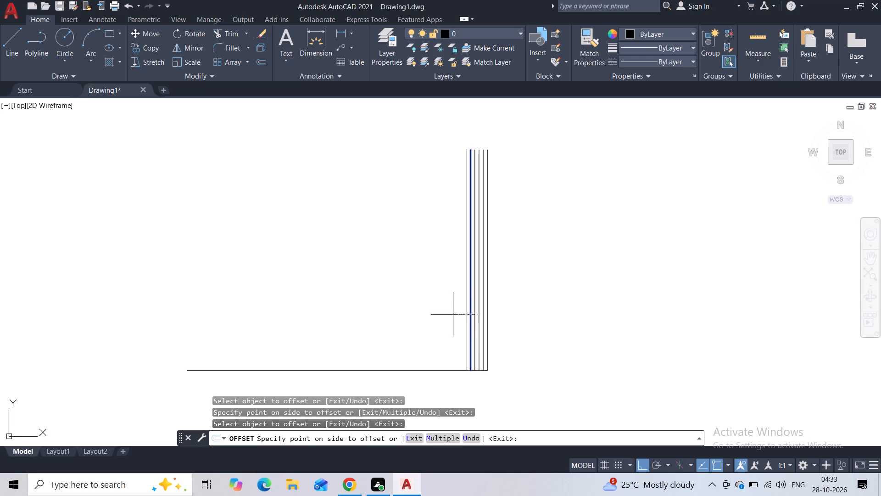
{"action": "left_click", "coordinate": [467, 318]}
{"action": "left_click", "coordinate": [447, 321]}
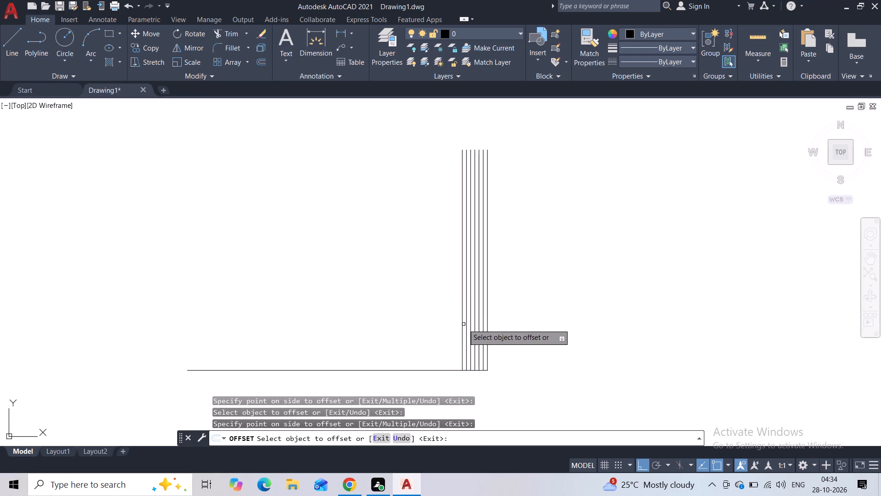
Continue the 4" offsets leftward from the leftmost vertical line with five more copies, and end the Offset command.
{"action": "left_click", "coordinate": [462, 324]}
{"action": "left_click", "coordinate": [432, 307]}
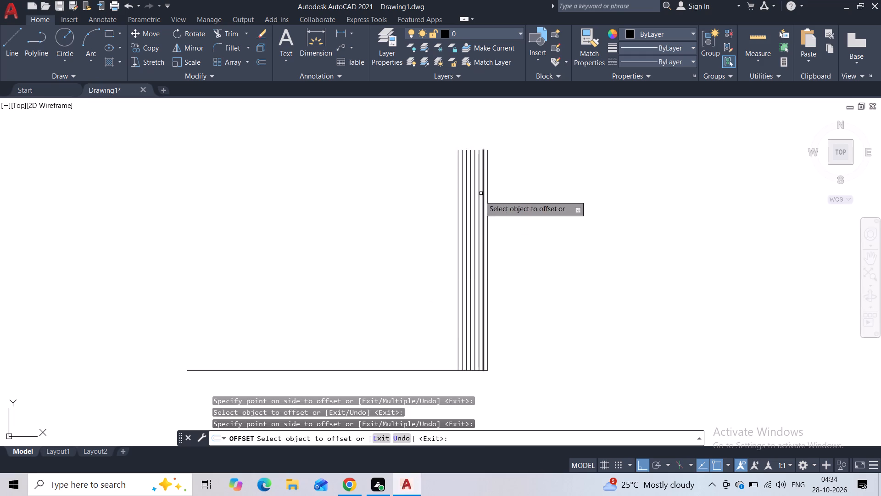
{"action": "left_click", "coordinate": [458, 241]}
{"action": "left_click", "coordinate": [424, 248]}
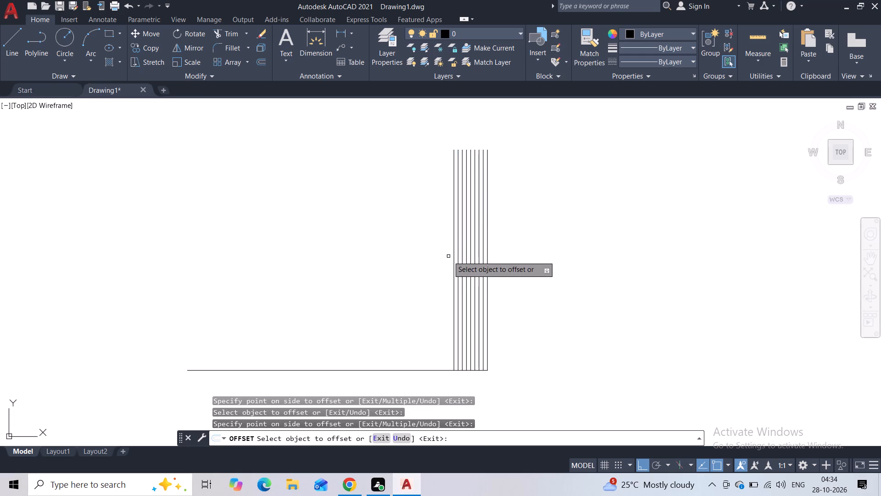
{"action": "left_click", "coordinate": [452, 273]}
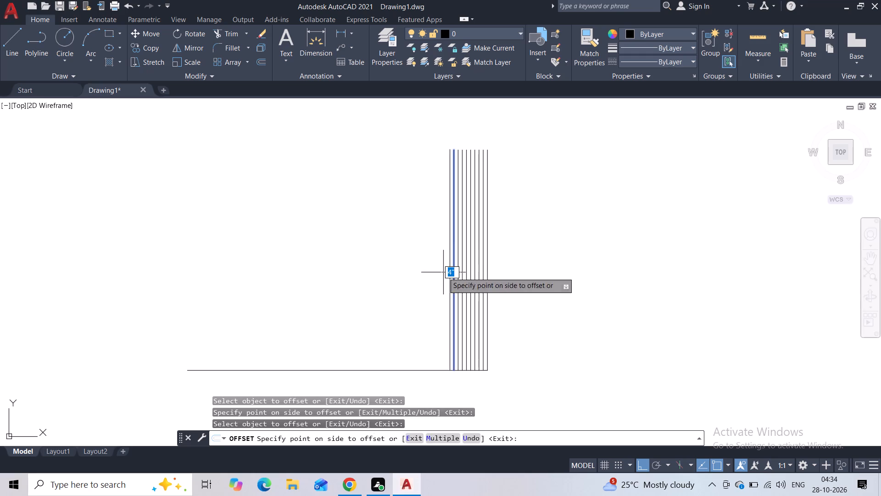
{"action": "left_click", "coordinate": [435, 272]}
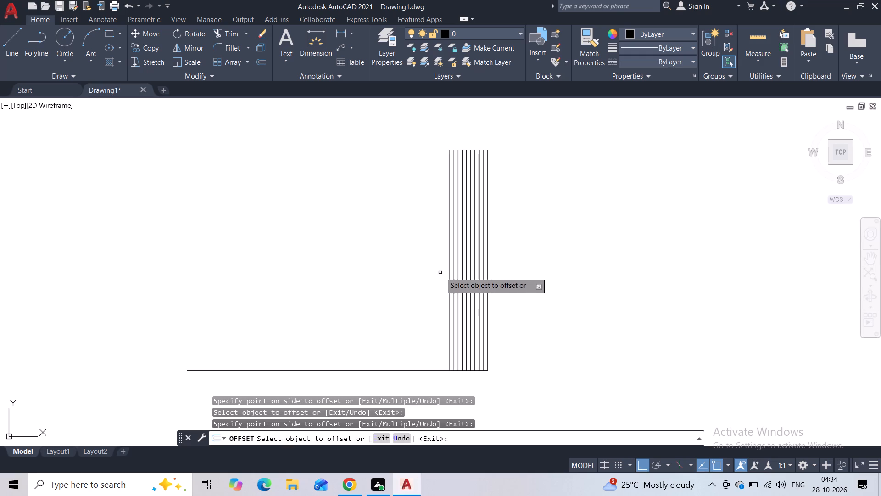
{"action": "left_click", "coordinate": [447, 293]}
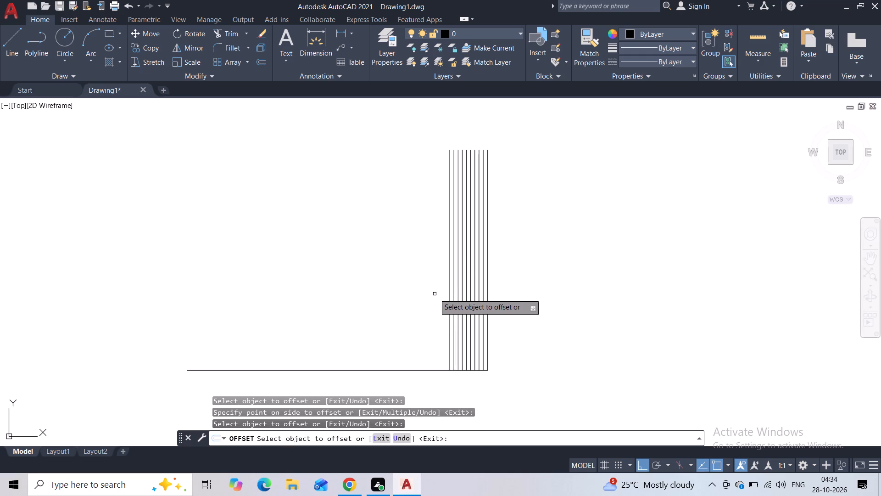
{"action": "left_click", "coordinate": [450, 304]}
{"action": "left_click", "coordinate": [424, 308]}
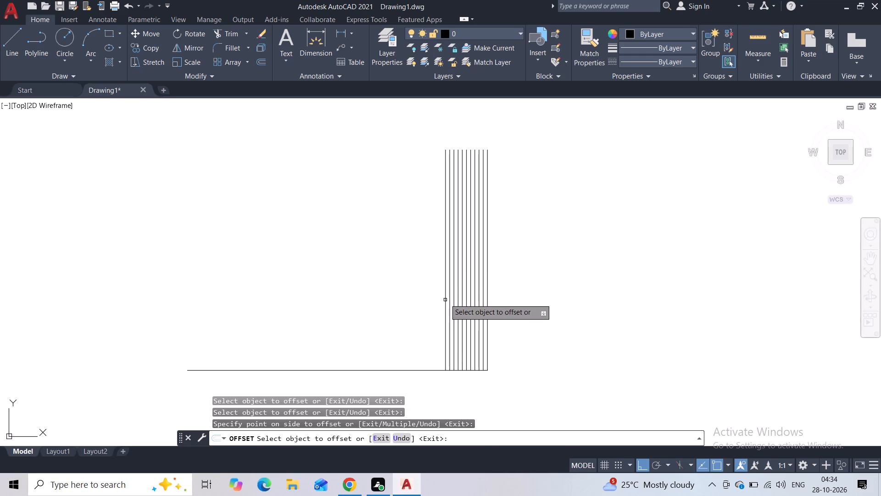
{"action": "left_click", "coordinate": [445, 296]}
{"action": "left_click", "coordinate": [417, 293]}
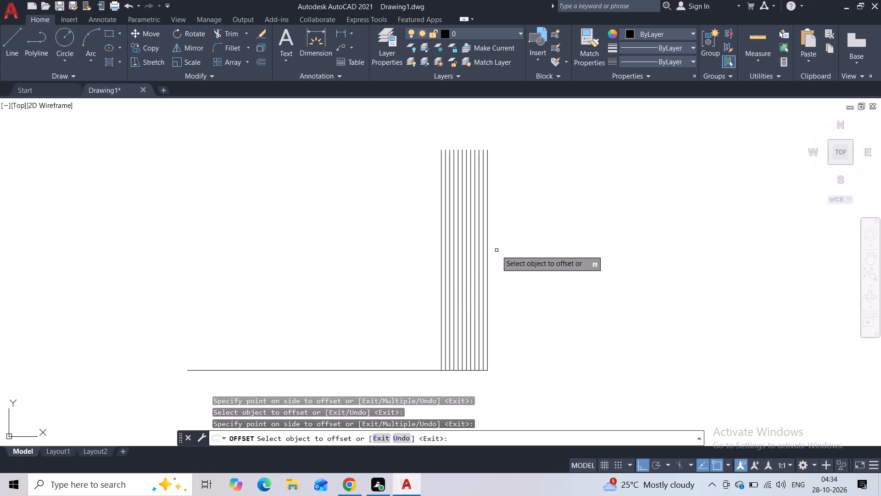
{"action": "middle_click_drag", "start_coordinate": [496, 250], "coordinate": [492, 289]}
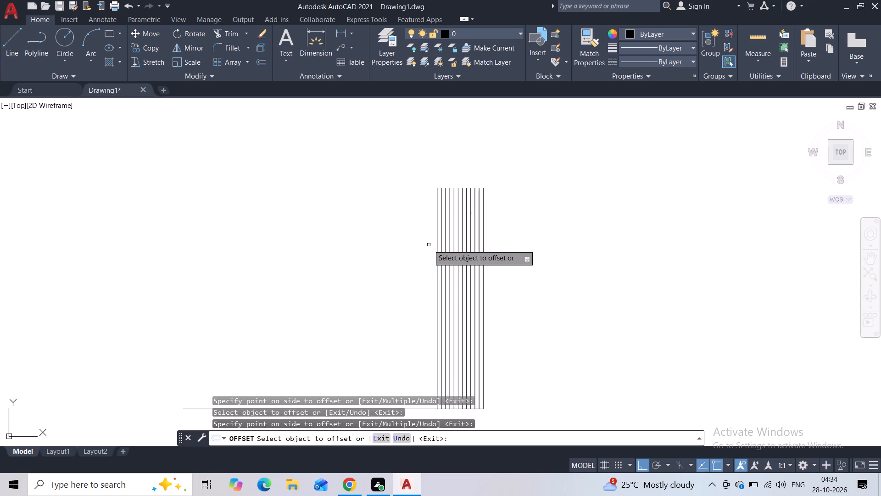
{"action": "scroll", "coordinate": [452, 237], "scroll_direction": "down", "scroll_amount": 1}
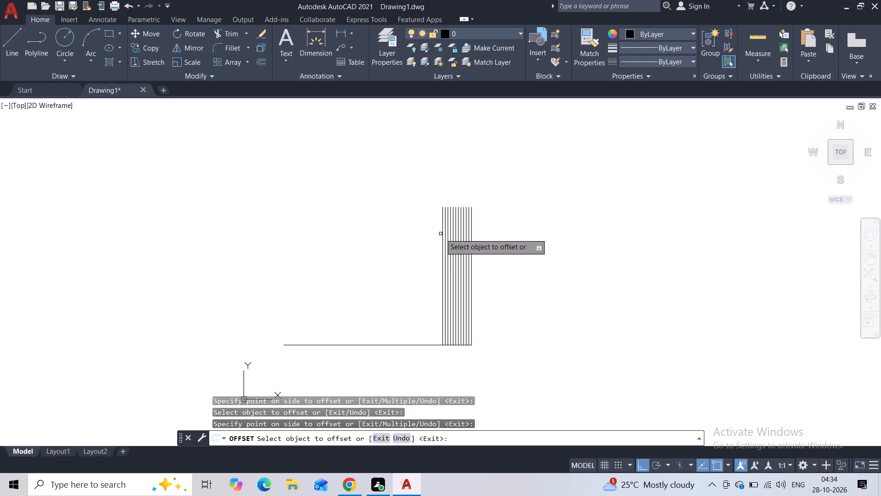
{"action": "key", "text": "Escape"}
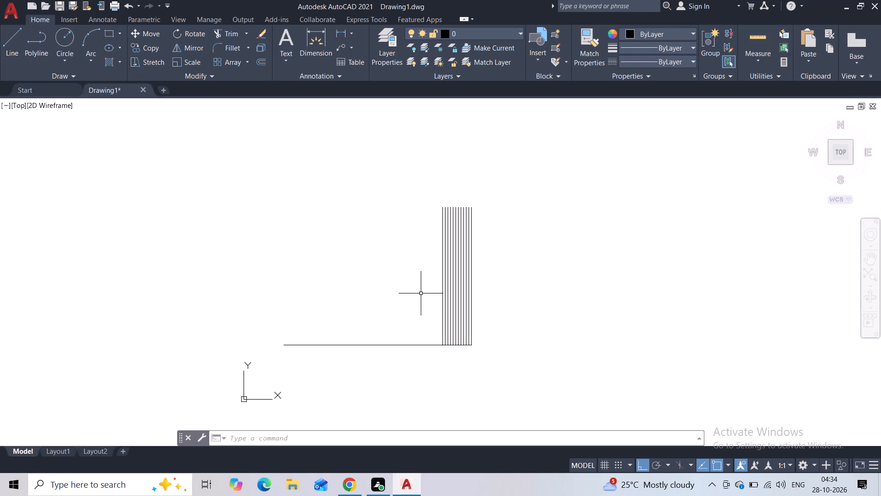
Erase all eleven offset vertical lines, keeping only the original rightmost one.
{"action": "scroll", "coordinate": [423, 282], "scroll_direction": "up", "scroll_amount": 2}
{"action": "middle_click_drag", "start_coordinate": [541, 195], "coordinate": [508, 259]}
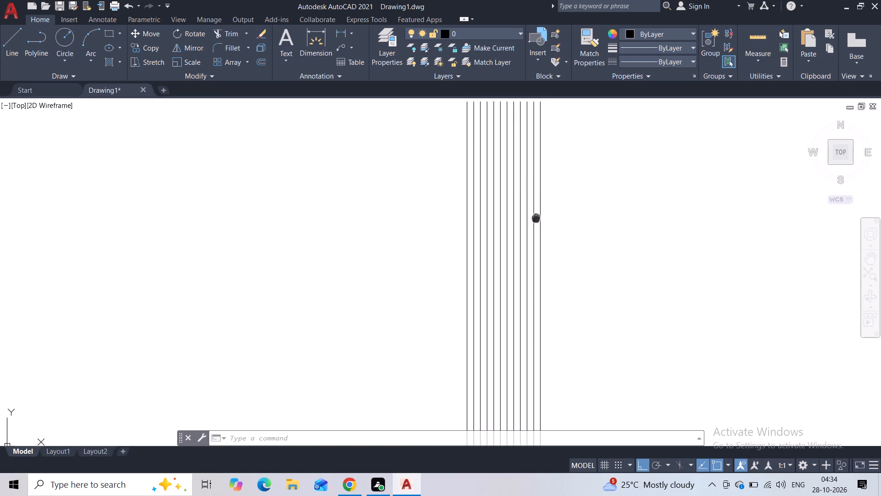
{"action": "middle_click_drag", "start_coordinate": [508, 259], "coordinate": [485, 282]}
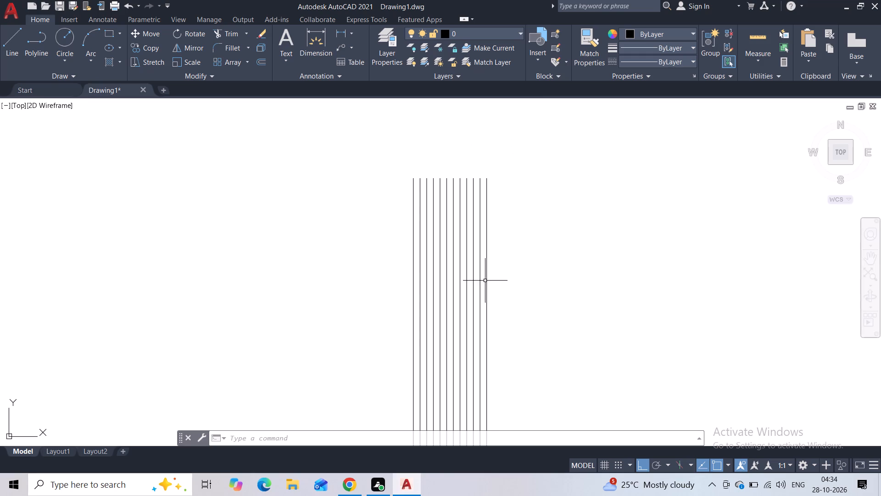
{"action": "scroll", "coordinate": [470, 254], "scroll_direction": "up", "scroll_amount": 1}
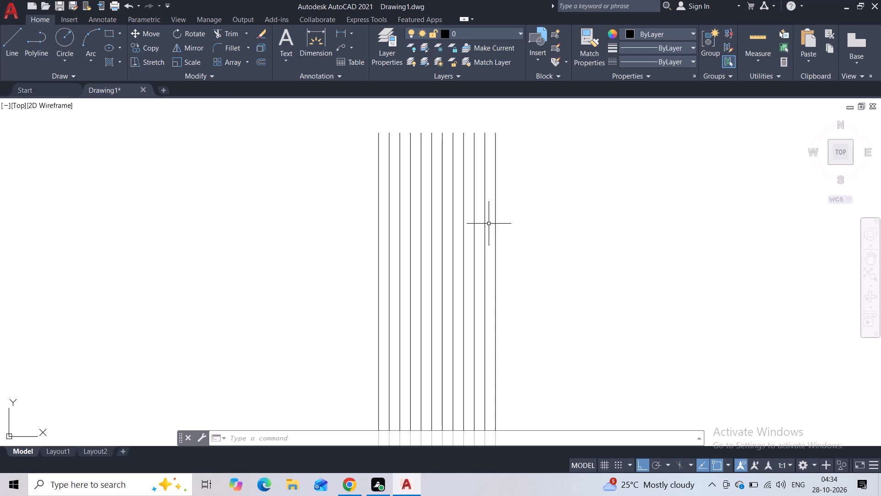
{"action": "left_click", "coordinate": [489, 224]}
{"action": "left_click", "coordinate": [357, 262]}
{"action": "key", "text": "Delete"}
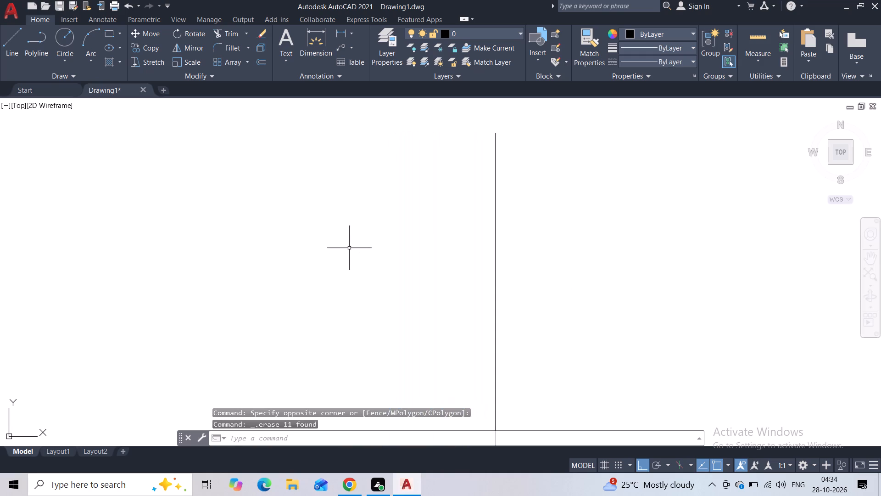
Offset the remaining vertical line by 2" toward the left.
{"action": "left_click_drag", "start_coordinate": [645, 233], "coordinate": [632, 240]}
{"action": "left_click", "coordinate": [331, 287]}
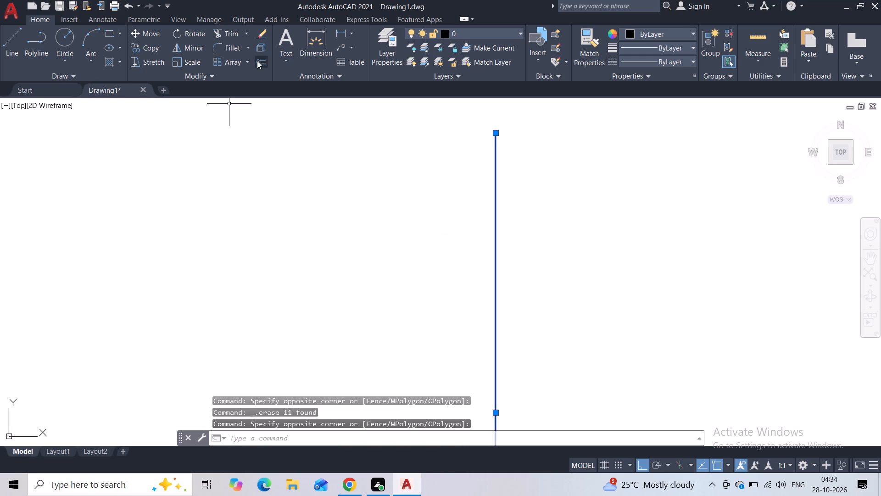
{"action": "left_click", "coordinate": [257, 61]}
{"action": "type", "text": "2\""}
{"action": "key", "text": "Return"}
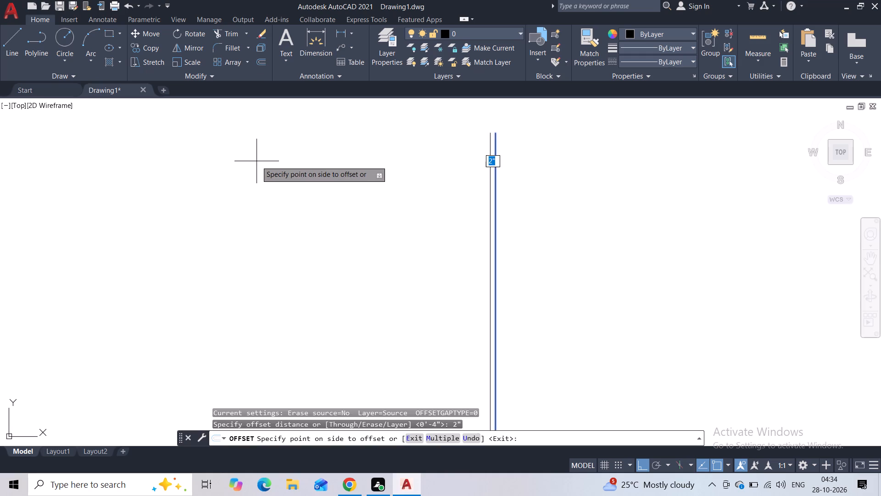
{"action": "left_click", "coordinate": [265, 136]}
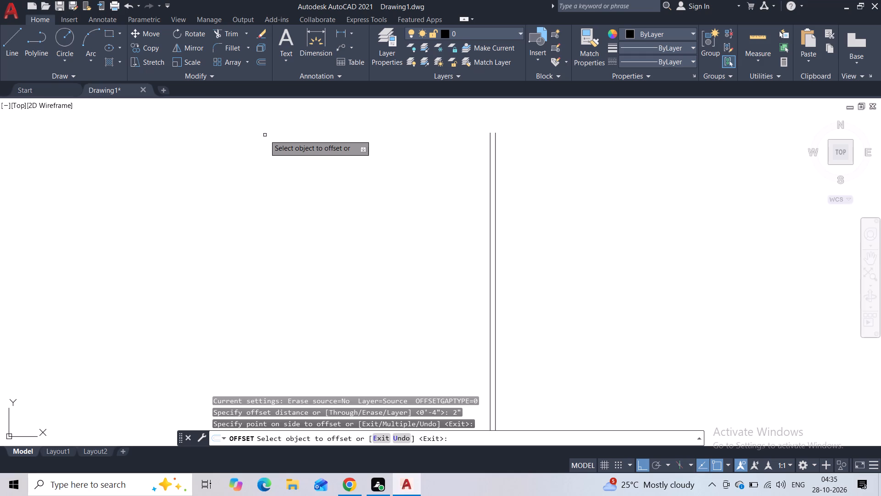
{"action": "key", "text": "Escape"}
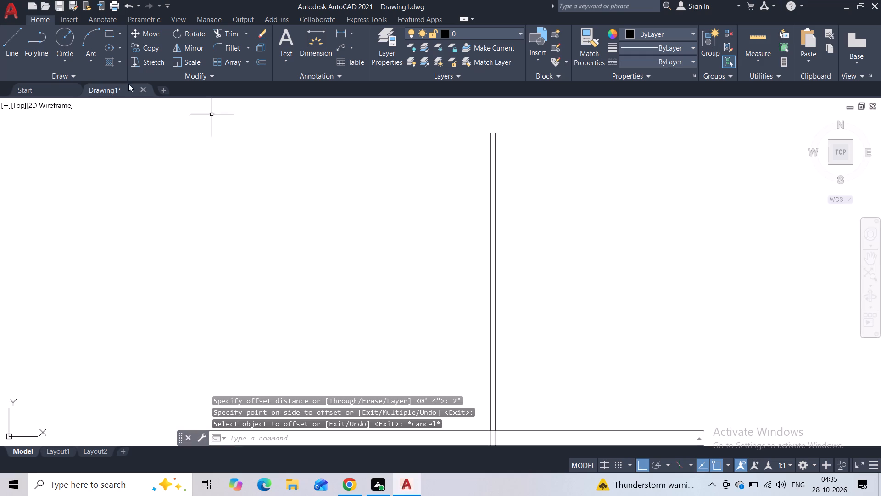
Draw a 4" horizontal line leftward from the left line of the vertical pair.
{"action": "left_click", "coordinate": [9, 51]}
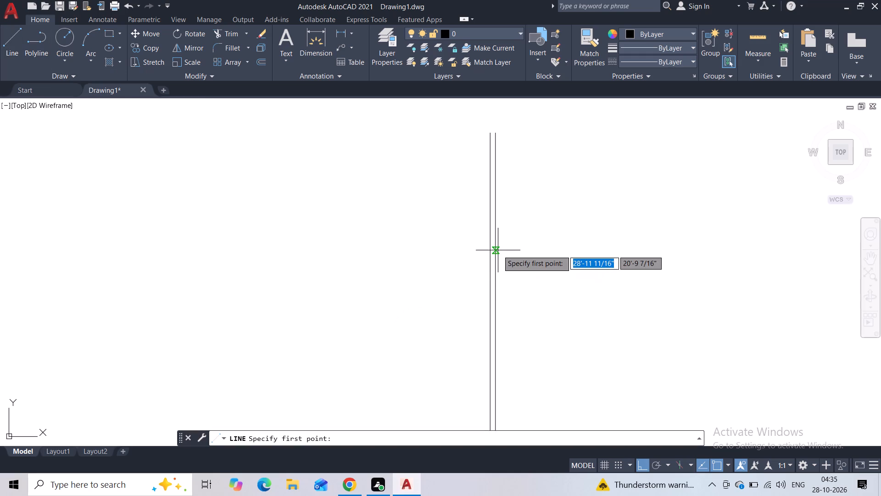
{"action": "left_click", "coordinate": [491, 254]}
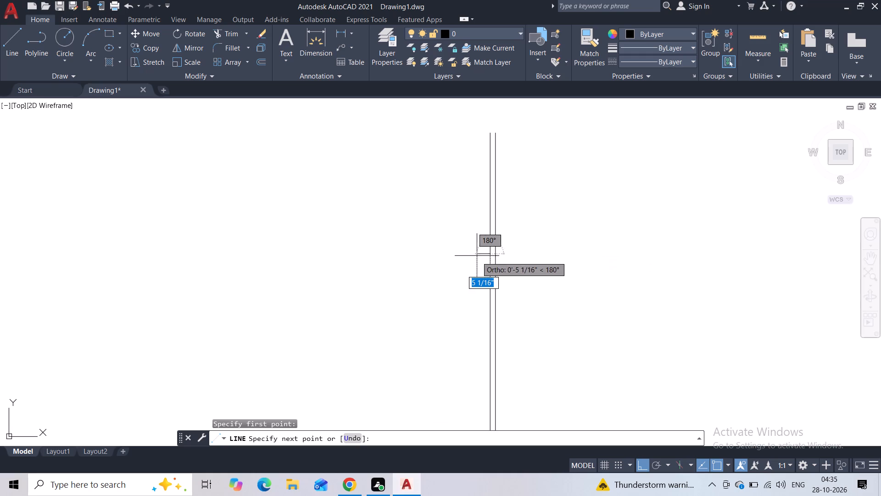
{"action": "type", "text": "4\""}
{"action": "key", "text": "Return"}
{"action": "key", "text": "Escape"}
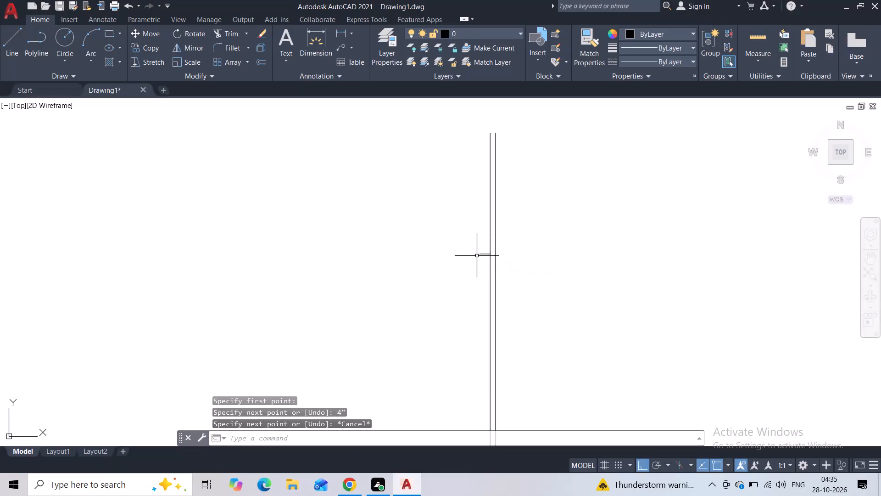
Copy the pair of vertical lines leftward so its right line meets the free end of the 4" horizontal line.
{"action": "left_click", "coordinate": [507, 225]}
{"action": "left_click", "coordinate": [483, 221]}
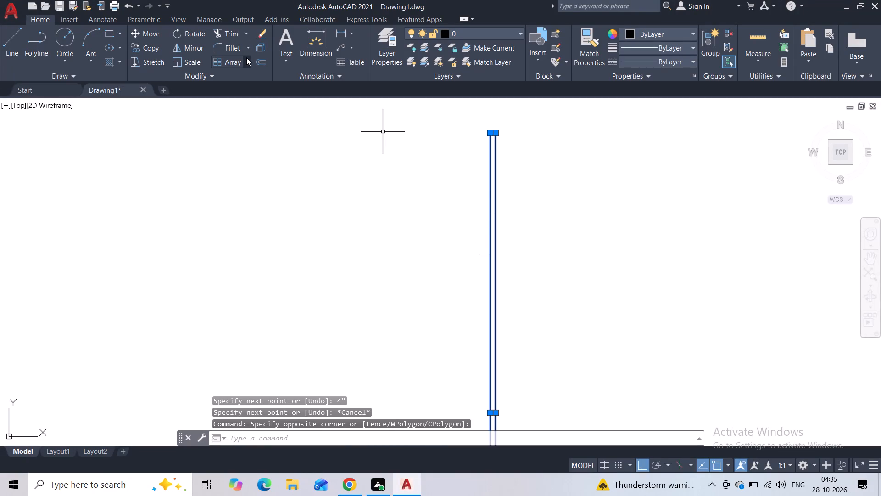
{"action": "left_click", "coordinate": [156, 53]}
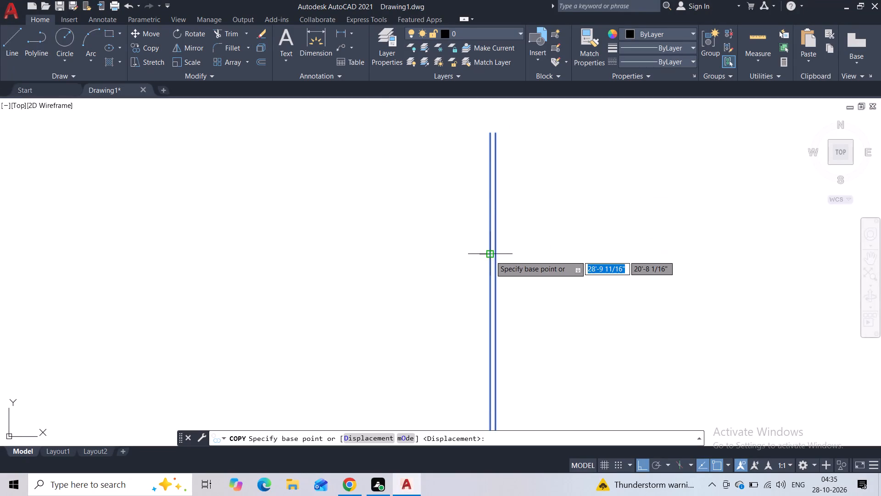
{"action": "scroll", "coordinate": [509, 256], "scroll_direction": "up", "scroll_amount": 2}
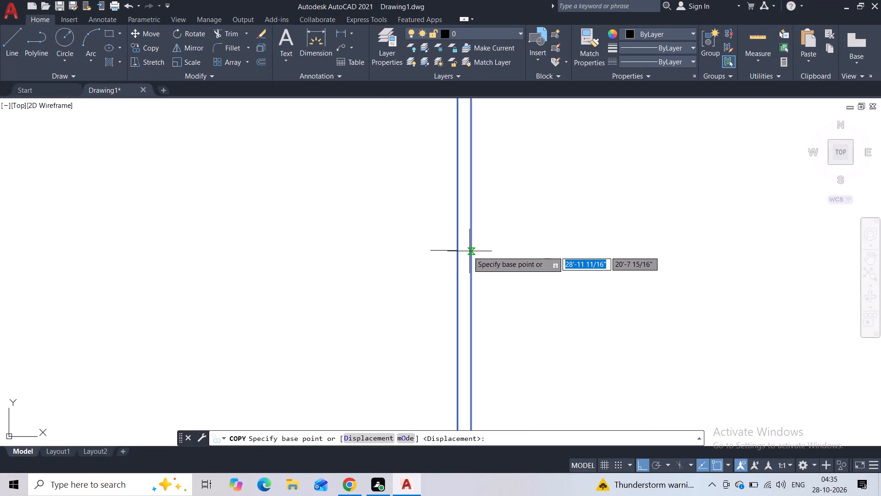
{"action": "left_click", "coordinate": [469, 250]}
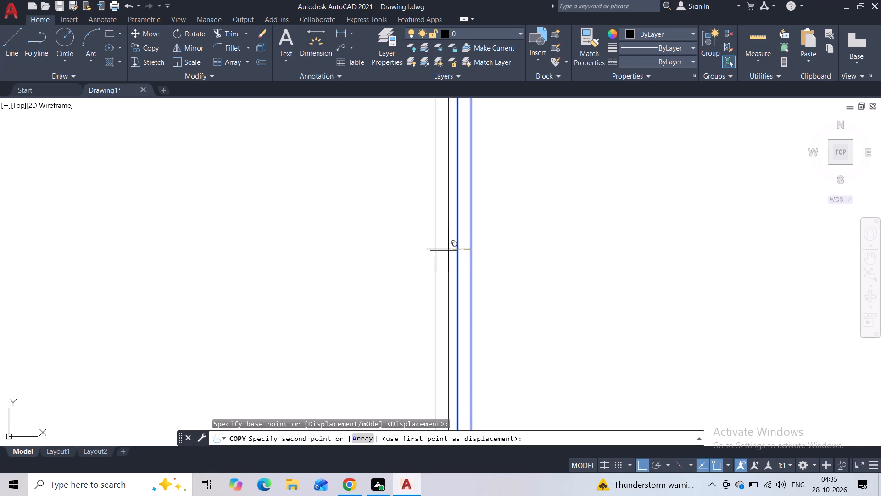
{"action": "left_click", "coordinate": [432, 249]}
{"action": "key", "text": "Escape"}
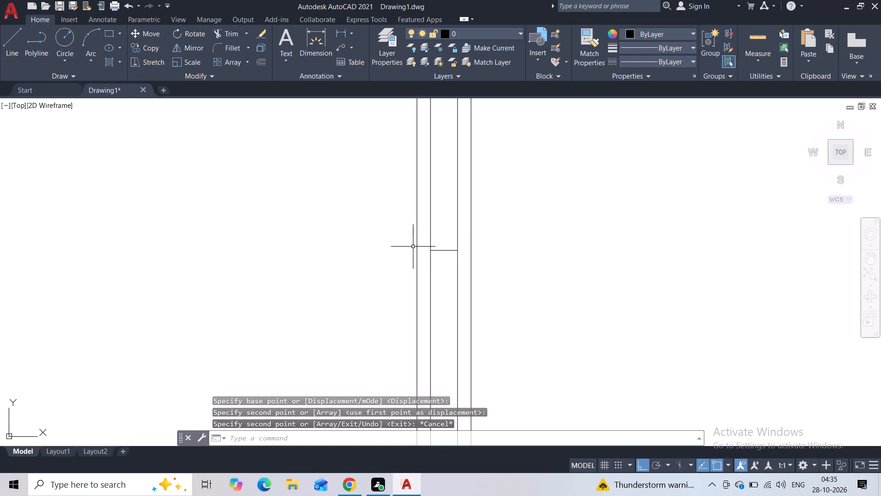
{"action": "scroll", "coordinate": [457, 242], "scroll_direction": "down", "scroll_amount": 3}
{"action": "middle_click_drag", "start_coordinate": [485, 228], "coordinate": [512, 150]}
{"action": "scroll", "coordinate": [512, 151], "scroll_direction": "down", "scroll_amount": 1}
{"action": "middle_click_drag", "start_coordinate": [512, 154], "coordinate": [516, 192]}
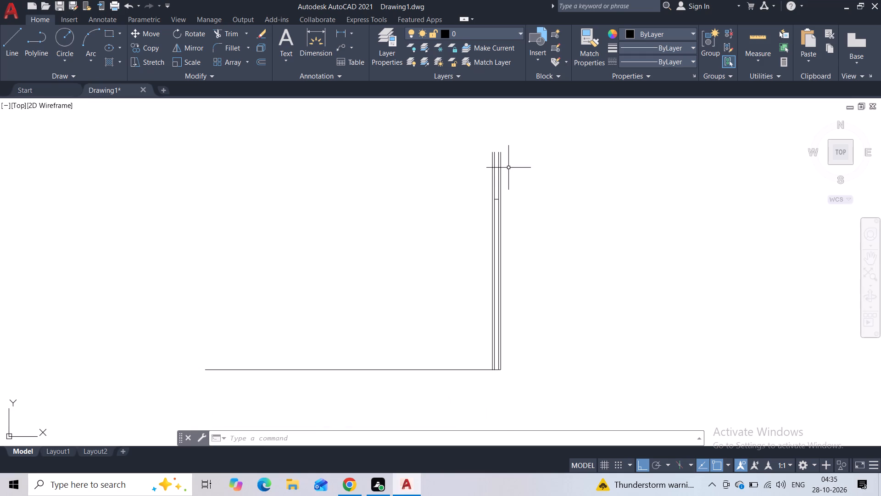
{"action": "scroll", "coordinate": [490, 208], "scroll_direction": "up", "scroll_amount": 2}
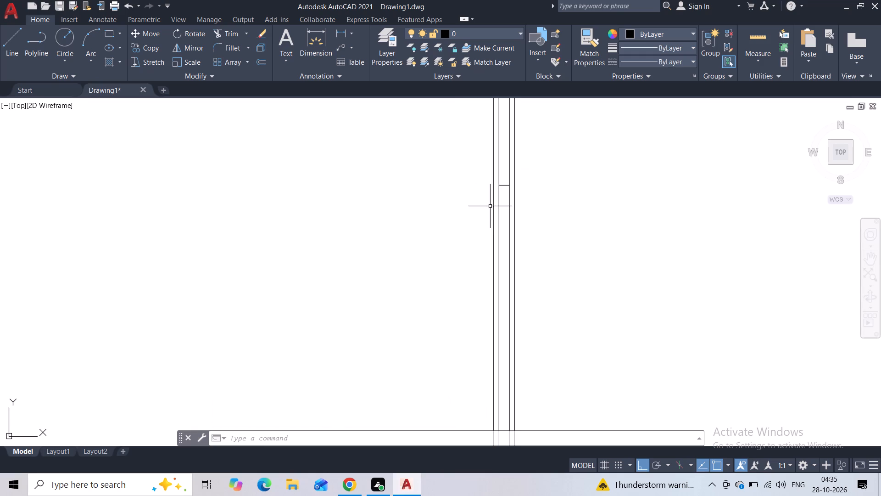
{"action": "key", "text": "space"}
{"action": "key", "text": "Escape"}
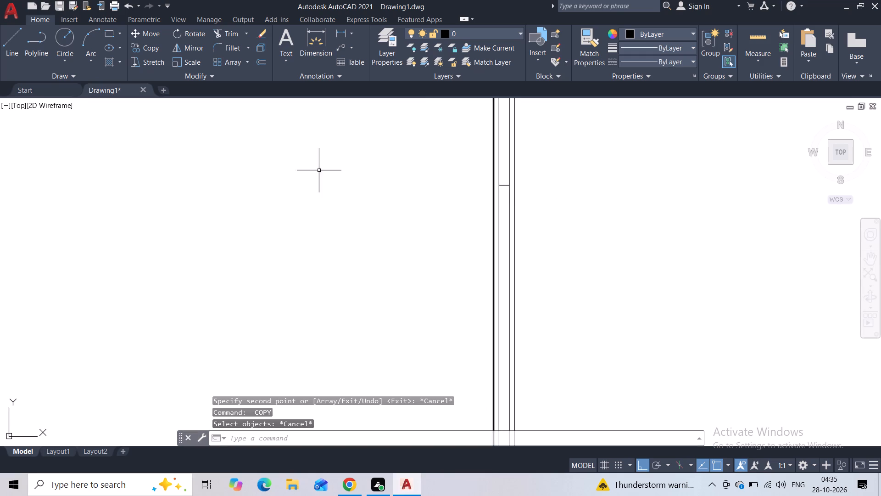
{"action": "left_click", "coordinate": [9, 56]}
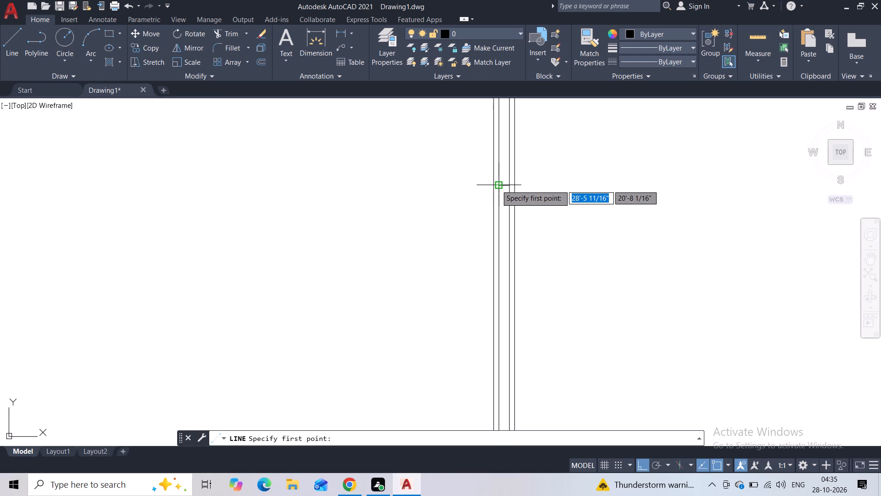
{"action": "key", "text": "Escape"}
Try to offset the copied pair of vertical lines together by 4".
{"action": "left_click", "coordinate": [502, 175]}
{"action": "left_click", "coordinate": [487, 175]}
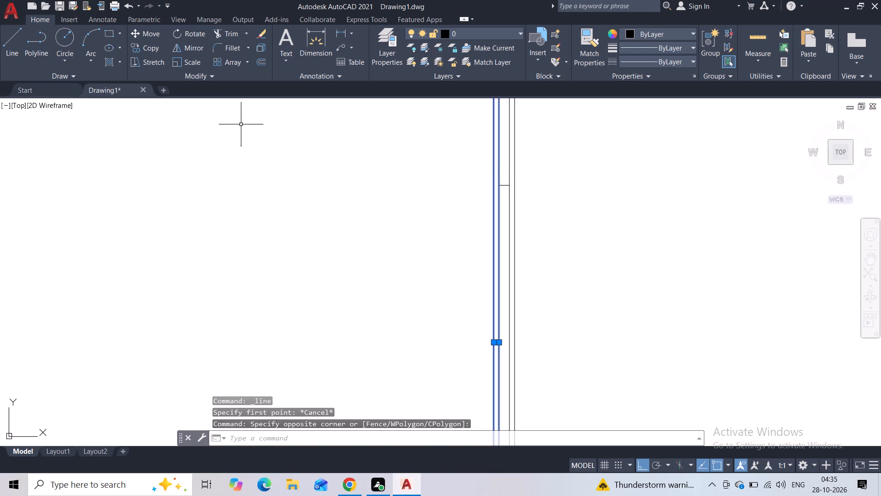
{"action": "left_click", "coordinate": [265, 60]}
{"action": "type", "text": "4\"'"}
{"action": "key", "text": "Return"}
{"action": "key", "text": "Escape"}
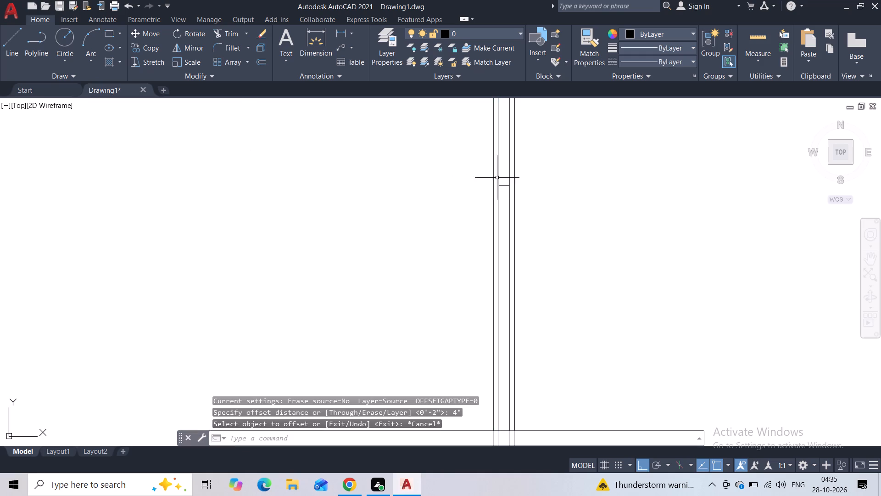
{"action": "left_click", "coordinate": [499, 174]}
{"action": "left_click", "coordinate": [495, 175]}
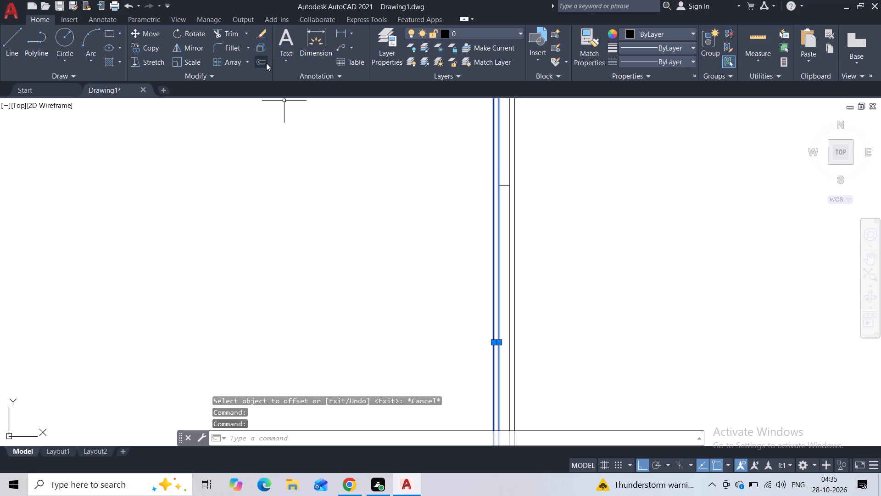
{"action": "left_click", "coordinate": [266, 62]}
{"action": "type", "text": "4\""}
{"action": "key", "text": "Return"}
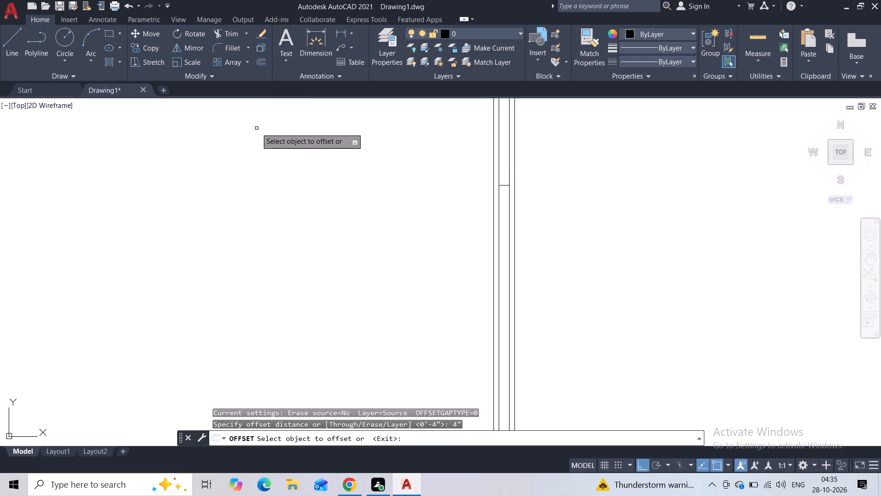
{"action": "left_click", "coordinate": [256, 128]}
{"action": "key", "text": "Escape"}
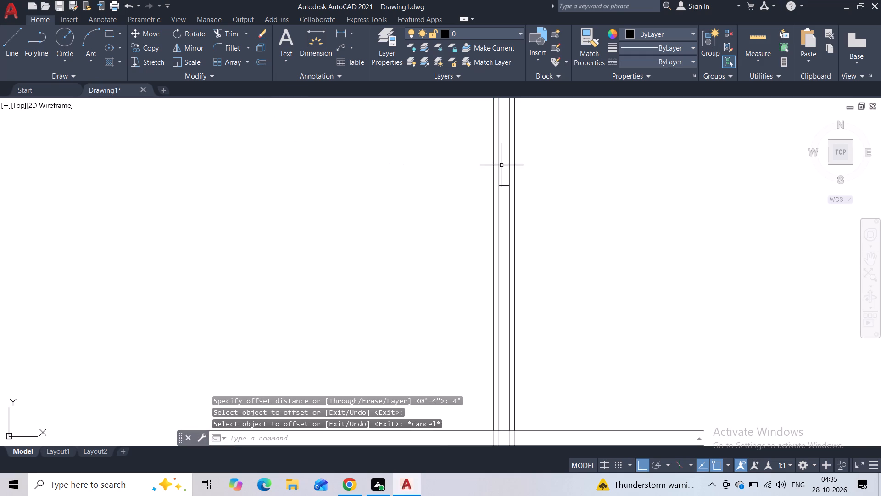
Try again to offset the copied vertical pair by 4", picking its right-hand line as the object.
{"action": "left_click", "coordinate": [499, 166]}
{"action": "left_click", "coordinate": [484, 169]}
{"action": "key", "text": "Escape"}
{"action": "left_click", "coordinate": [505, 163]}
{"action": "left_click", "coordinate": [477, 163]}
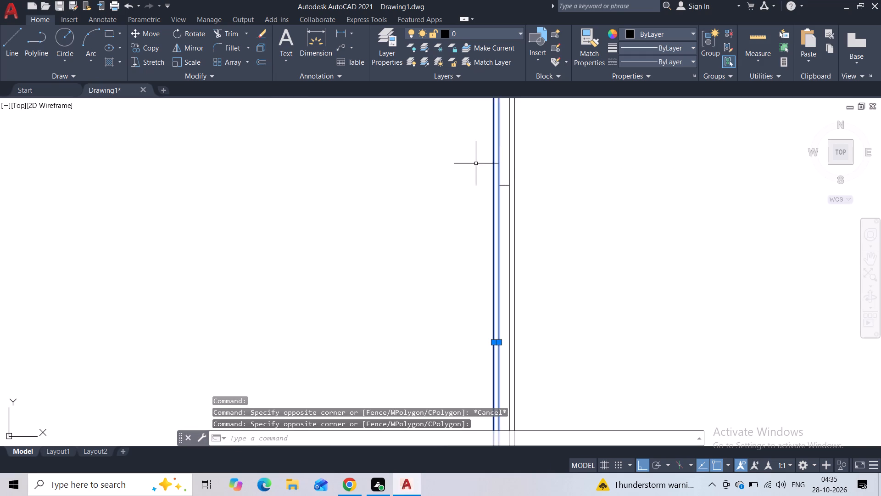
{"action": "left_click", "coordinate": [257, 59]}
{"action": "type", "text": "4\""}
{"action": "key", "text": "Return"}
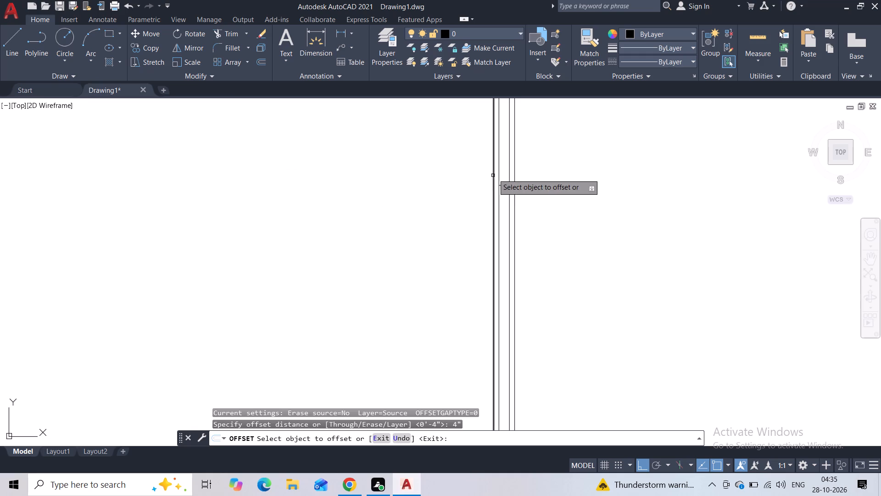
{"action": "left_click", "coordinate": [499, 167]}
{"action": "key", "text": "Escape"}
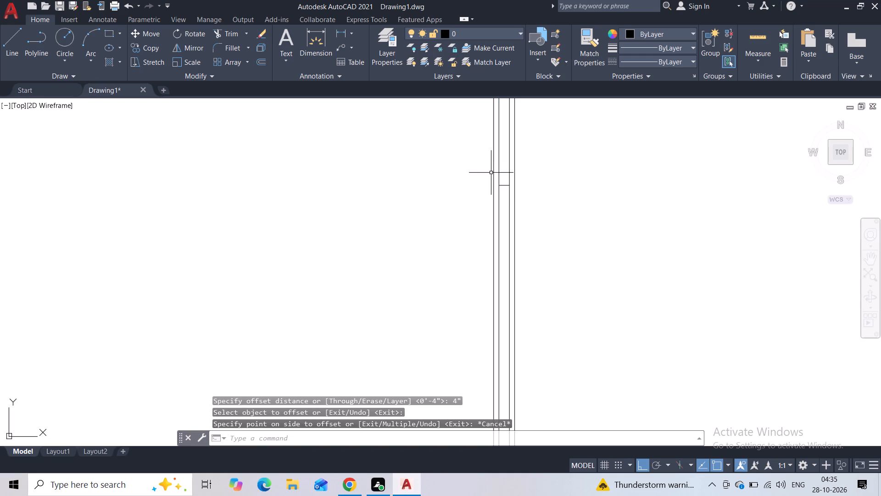
Group the two vertical lines of the copied pair into one unnamed group.
{"action": "left_click", "coordinate": [502, 163]}
{"action": "left_click", "coordinate": [499, 164]}
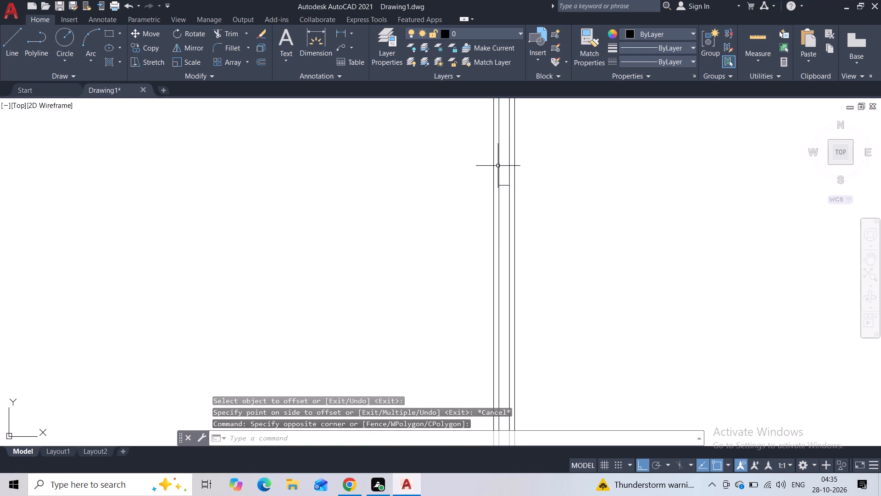
{"action": "left_click", "coordinate": [505, 161]}
{"action": "left_click", "coordinate": [485, 171]}
{"action": "key", "text": "g"}
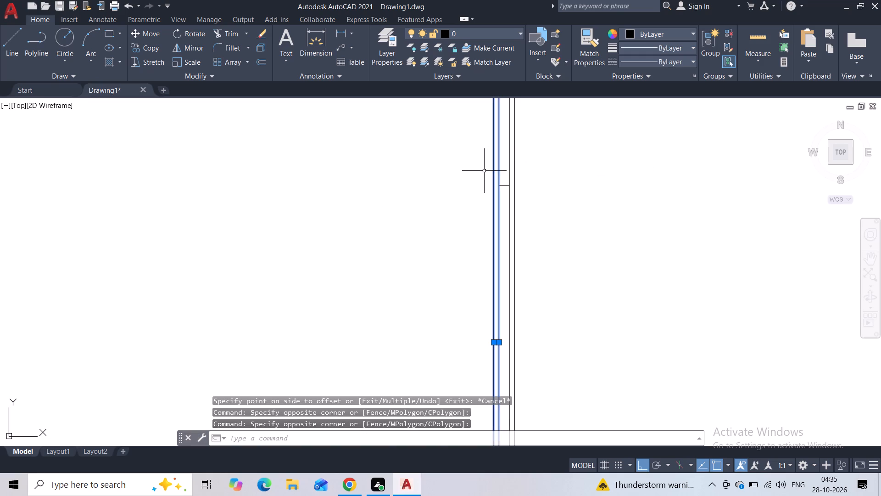
{"action": "key", "text": "Return"}
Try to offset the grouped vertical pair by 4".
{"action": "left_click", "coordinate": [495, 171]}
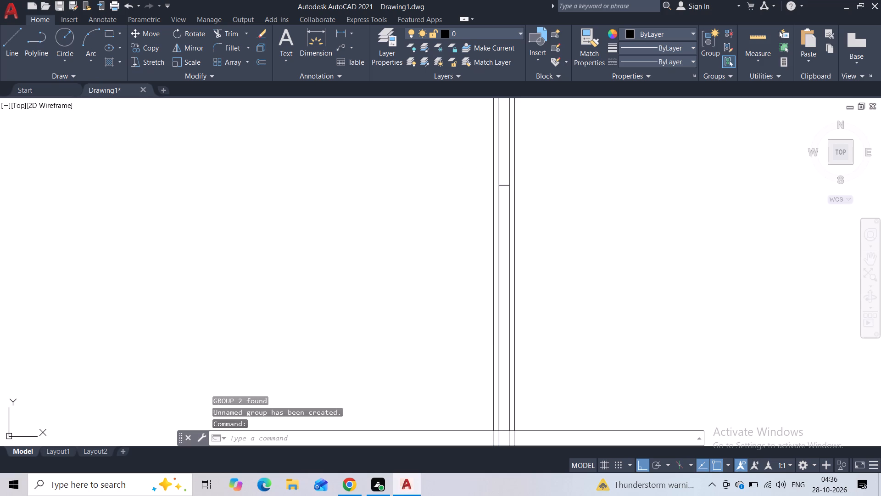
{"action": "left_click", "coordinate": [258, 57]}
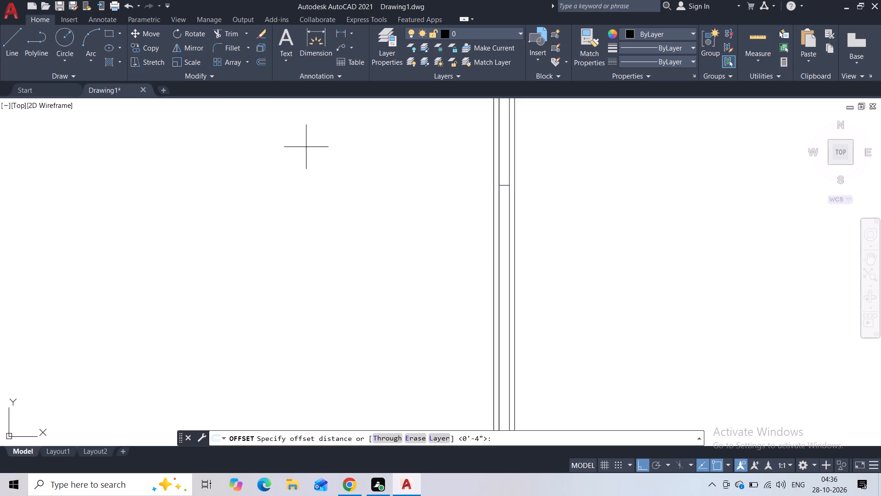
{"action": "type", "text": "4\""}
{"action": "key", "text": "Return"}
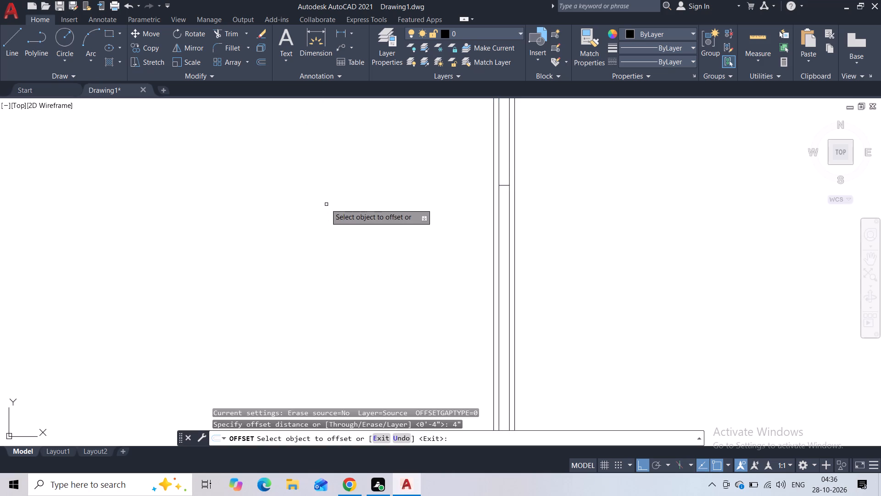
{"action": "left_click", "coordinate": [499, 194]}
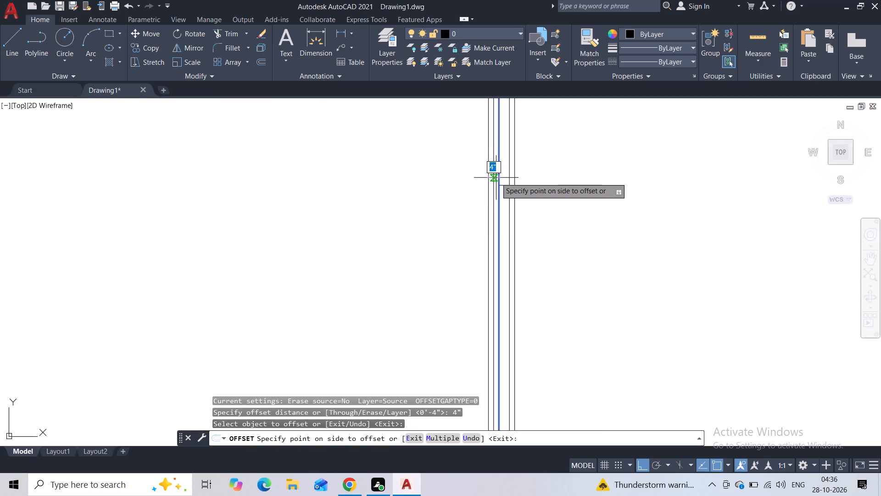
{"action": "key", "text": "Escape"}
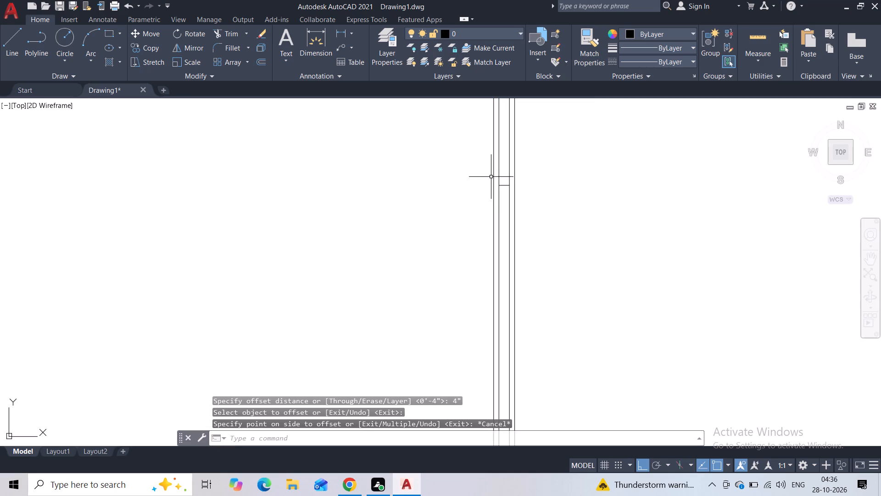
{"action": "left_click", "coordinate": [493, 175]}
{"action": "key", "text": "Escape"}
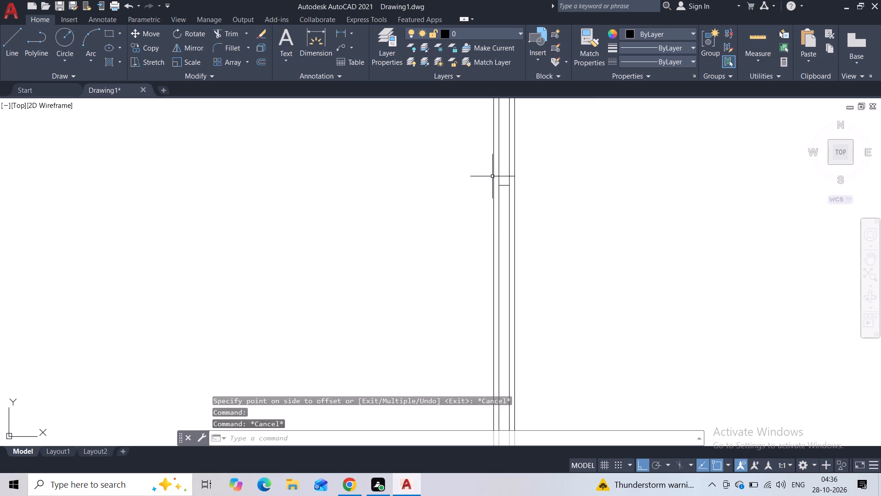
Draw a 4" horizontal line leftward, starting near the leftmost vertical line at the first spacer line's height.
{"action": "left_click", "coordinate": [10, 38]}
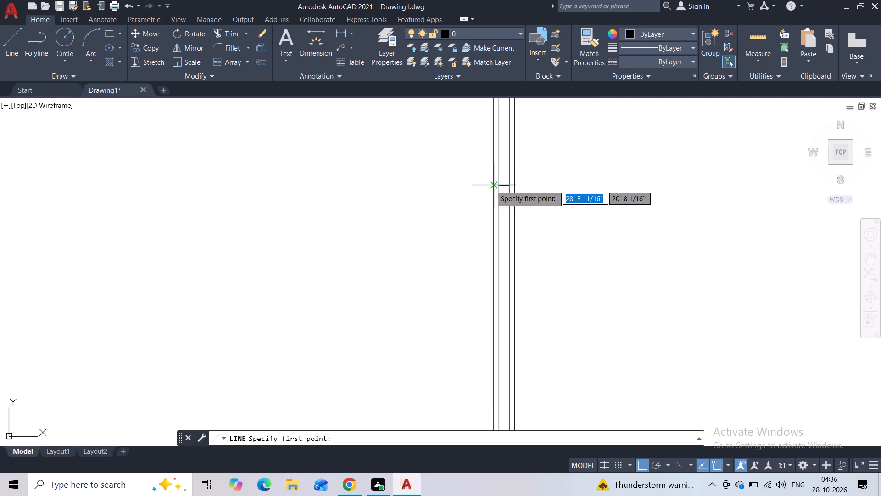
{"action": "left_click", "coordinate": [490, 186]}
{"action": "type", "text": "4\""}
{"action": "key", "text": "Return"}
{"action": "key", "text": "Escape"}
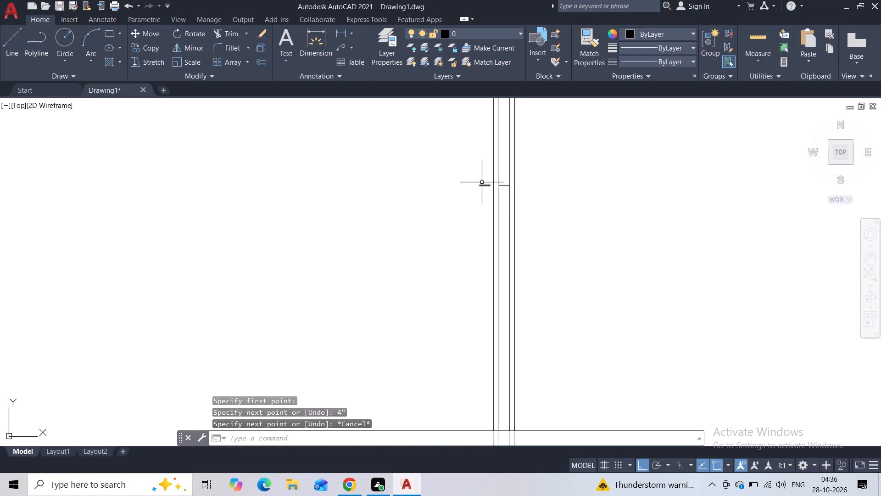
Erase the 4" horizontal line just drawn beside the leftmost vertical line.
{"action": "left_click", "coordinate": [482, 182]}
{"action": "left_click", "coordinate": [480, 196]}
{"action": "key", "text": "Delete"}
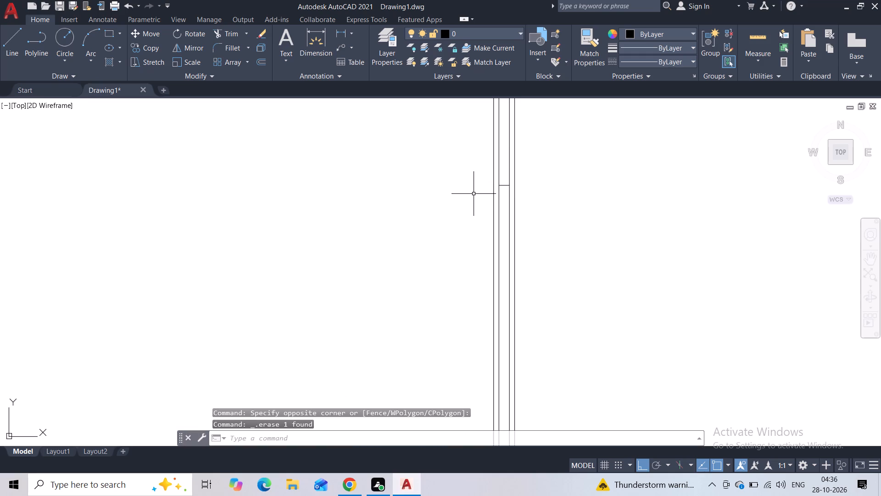
Draw a 4" horizontal line leftward from the leftmost vertical line, level with the first 4" spacer line.
{"action": "left_click", "coordinate": [8, 51]}
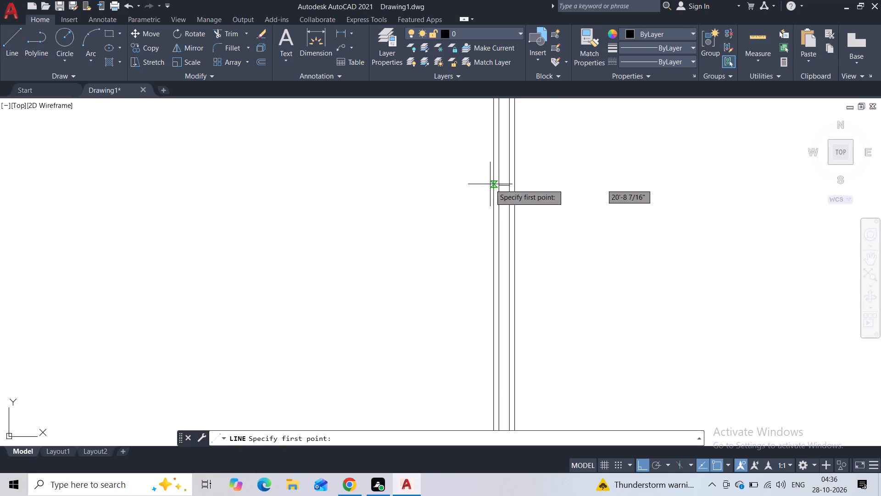
{"action": "scroll", "coordinate": [490, 184], "scroll_direction": "up", "scroll_amount": 3}
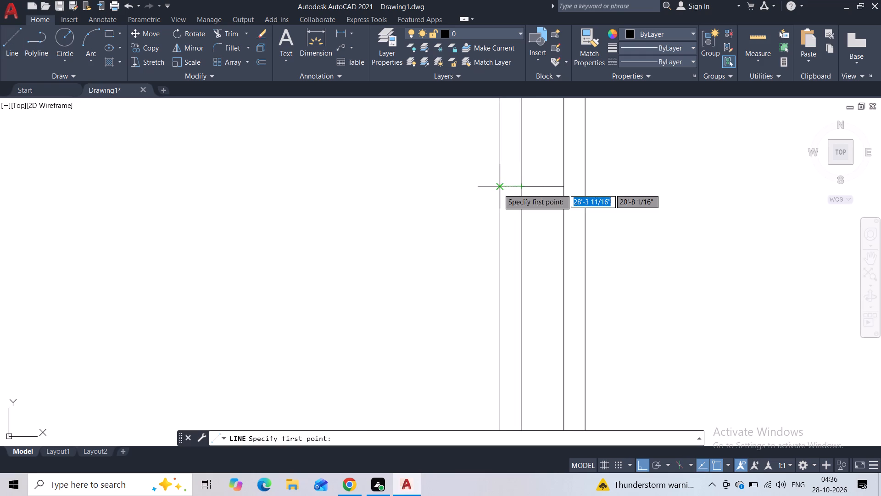
{"action": "left_click", "coordinate": [498, 189]}
{"action": "type", "text": "4\""}
{"action": "key", "text": "Return"}
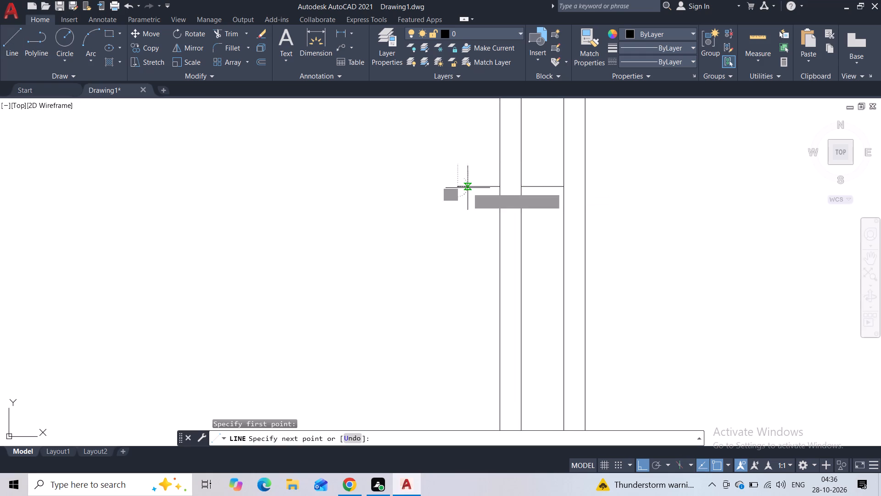
{"action": "key", "text": "Escape"}
Copy the leftmost pair of vertical lines leftward to the free end of the new 4" horizontal spacer line.
{"action": "left_click", "coordinate": [545, 154]}
{"action": "left_click", "coordinate": [486, 158]}
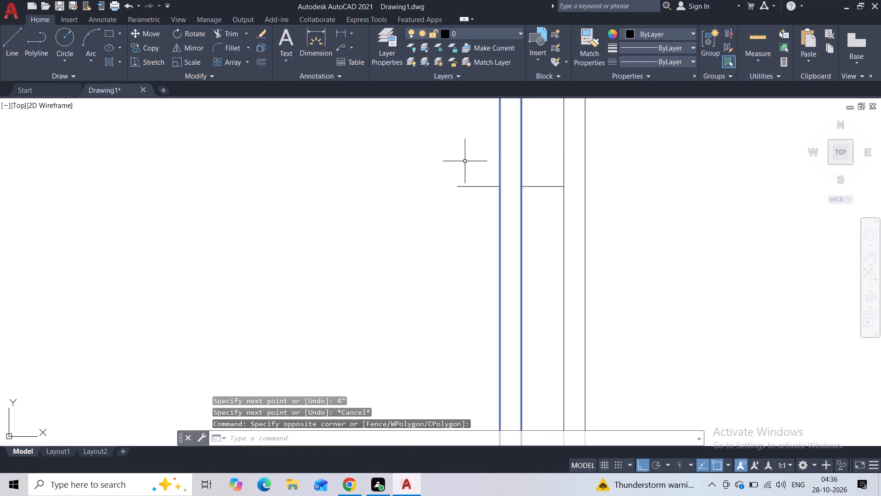
{"action": "left_click", "coordinate": [156, 49]}
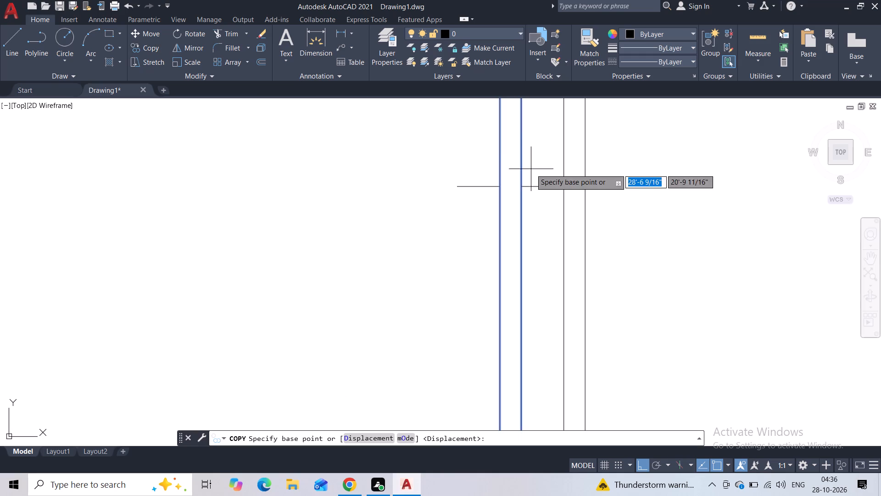
{"action": "left_click", "coordinate": [520, 183]}
{"action": "left_click", "coordinate": [457, 191]}
{"action": "key", "text": "Escape"}
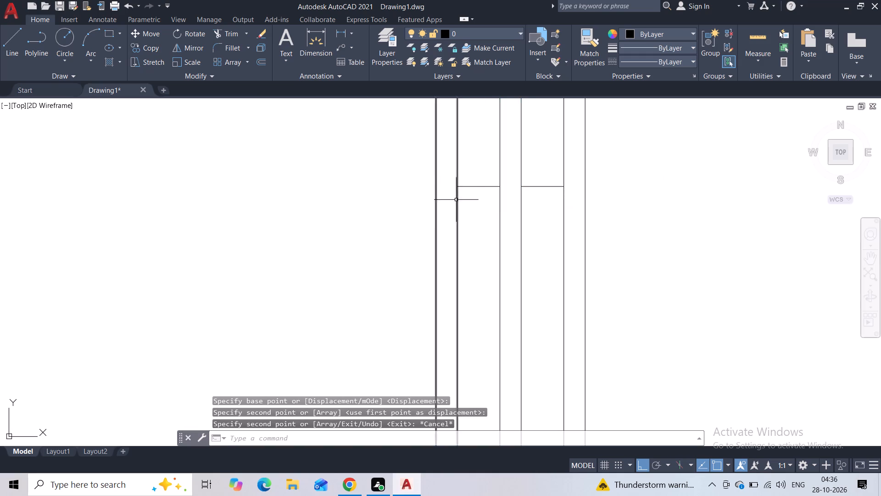
Copy the leftmost 4" spacer line leftward so it starts at the outer line of the new vertical pair.
{"action": "left_click", "coordinate": [470, 184]}
{"action": "left_click_drag", "start_coordinate": [468, 185], "coordinate": [464, 192]}
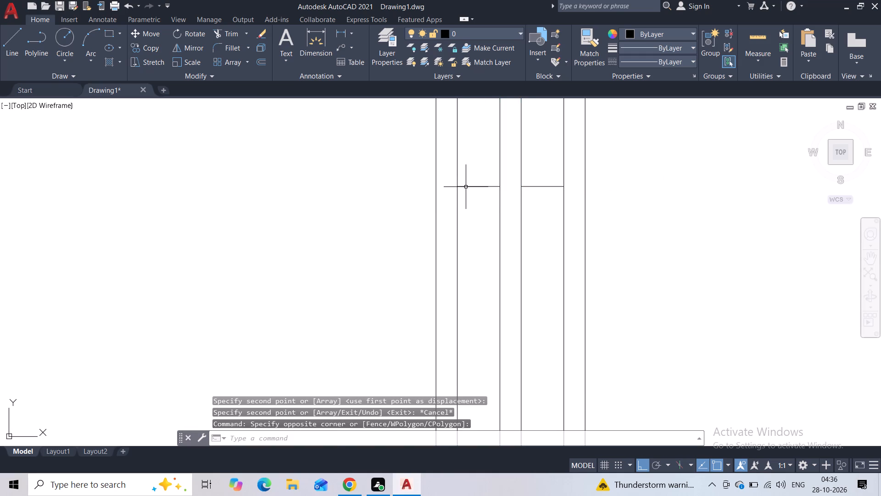
{"action": "left_click", "coordinate": [466, 187]}
{"action": "left_click", "coordinate": [158, 51]}
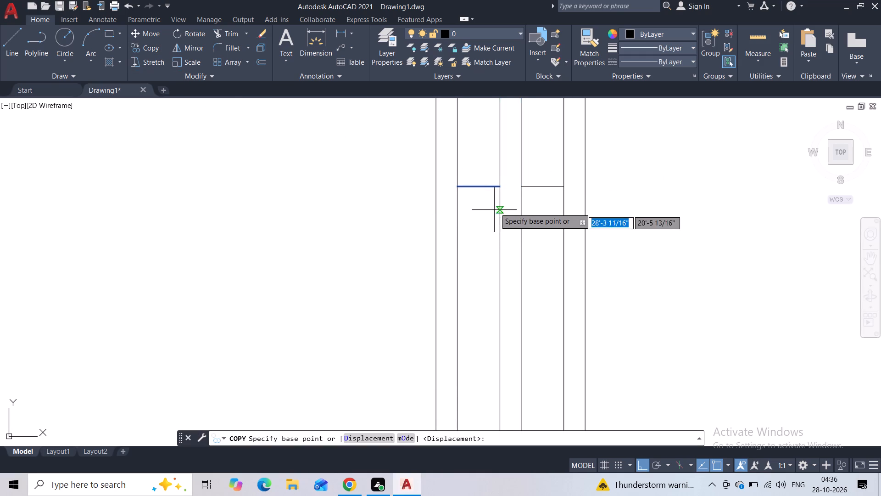
{"action": "left_click", "coordinate": [500, 188]}
{"action": "left_click", "coordinate": [431, 190]}
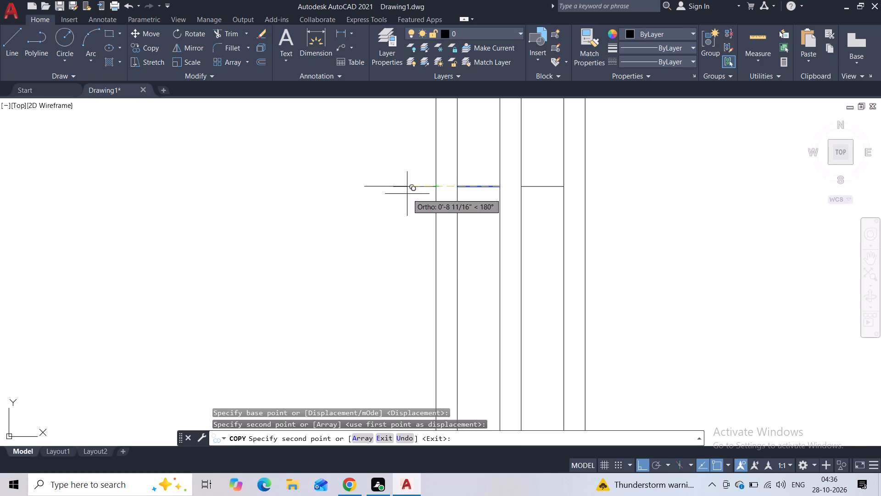
{"action": "key", "text": "Escape"}
Copy the leftmost vertical pair leftward beside the free end of the newest spacer line.
{"action": "left_click", "coordinate": [462, 149]}
{"action": "left_click", "coordinate": [424, 154]}
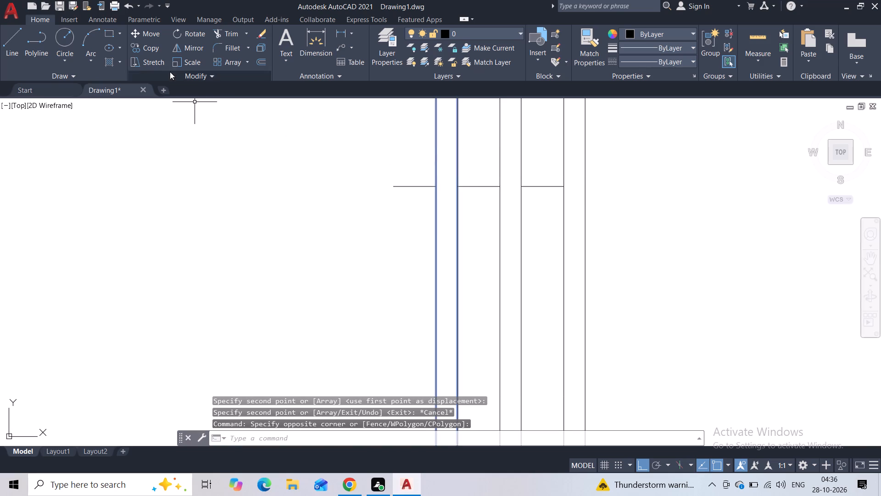
{"action": "left_click", "coordinate": [157, 50]}
{"action": "left_click", "coordinate": [461, 186]}
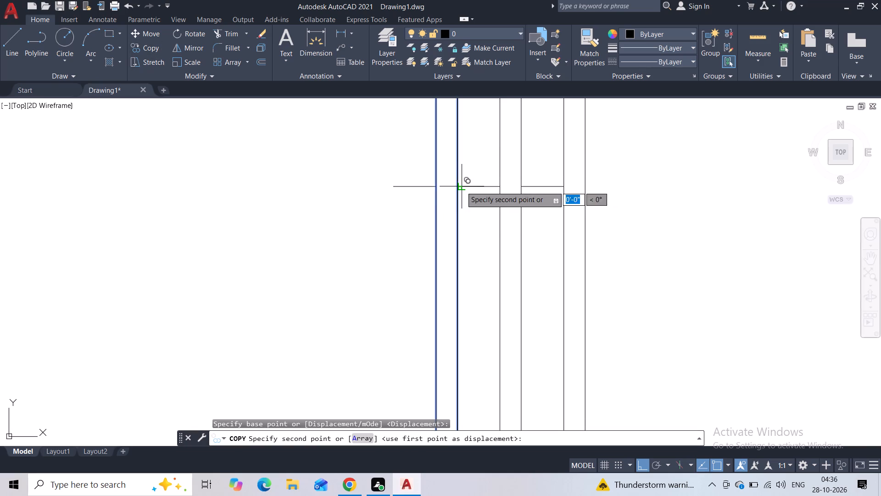
{"action": "left_click", "coordinate": [397, 186]}
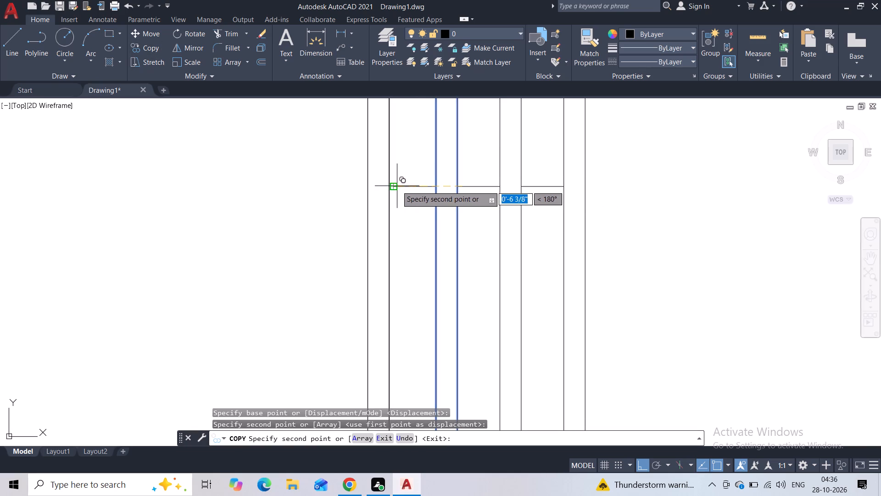
{"action": "key", "text": "Escape"}
Move the newly copied vertical pair so its inner line meets the free end of the spacer line.
{"action": "scroll", "coordinate": [388, 187], "scroll_direction": "up", "scroll_amount": 2}
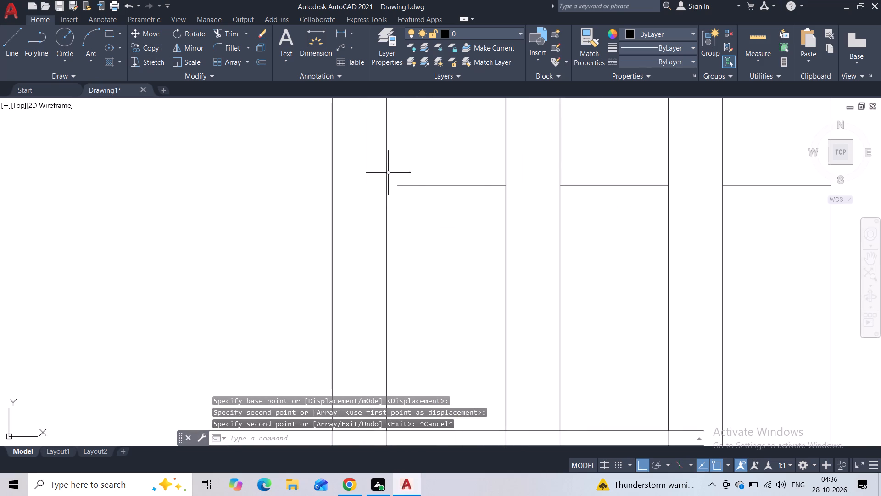
{"action": "left_click", "coordinate": [388, 172]}
{"action": "left_click", "coordinate": [330, 186]}
{"action": "left_click", "coordinate": [142, 34]}
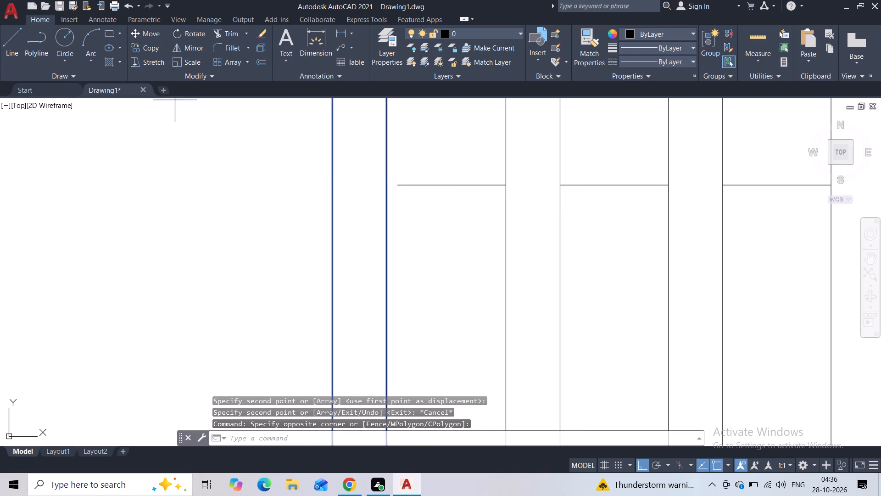
{"action": "left_click", "coordinate": [382, 184]}
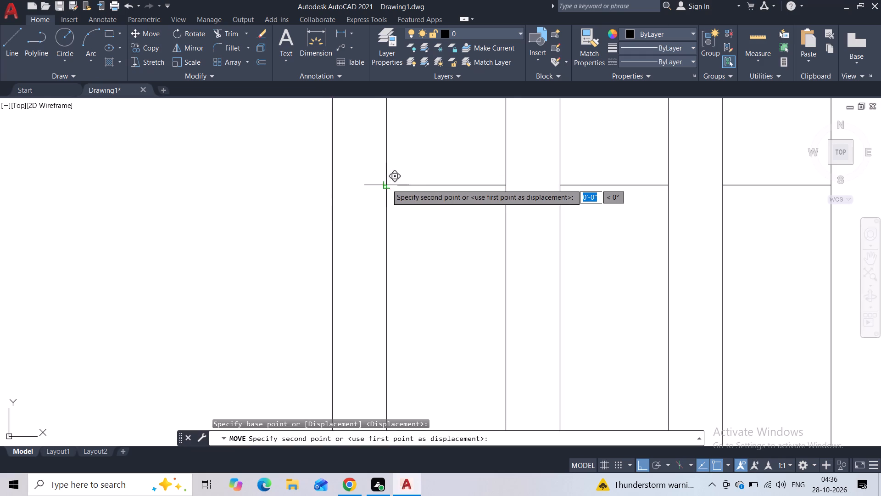
{"action": "left_click", "coordinate": [397, 186]}
{"action": "key", "text": "Escape"}
{"action": "left_click_drag", "start_coordinate": [407, 168], "coordinate": [402, 168]}
{"action": "left_click_drag", "start_coordinate": [347, 170], "coordinate": [338, 170]}
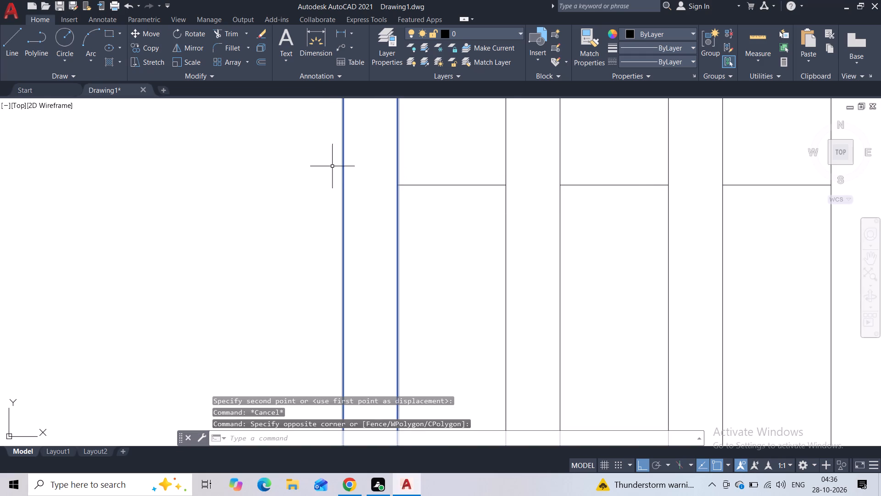
{"action": "key", "text": "Escape"}
Copy the leftmost spacer line 6" leftward to the outer line of the repositioned vertical pair.
{"action": "left_click", "coordinate": [420, 177]}
{"action": "left_click", "coordinate": [416, 221]}
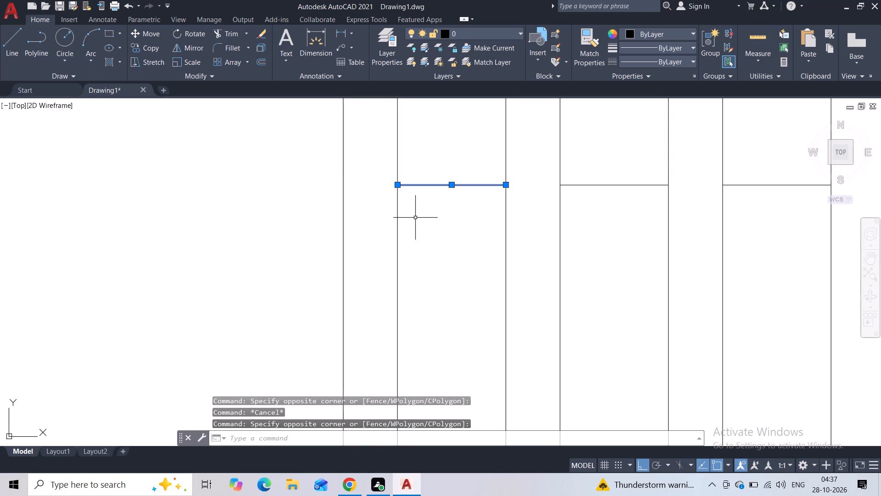
{"action": "left_click", "coordinate": [149, 43]}
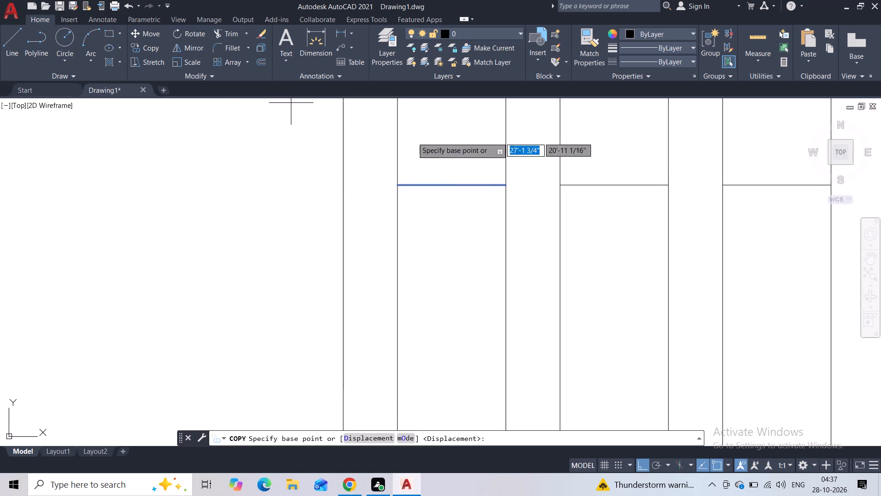
{"action": "left_click", "coordinate": [505, 183]}
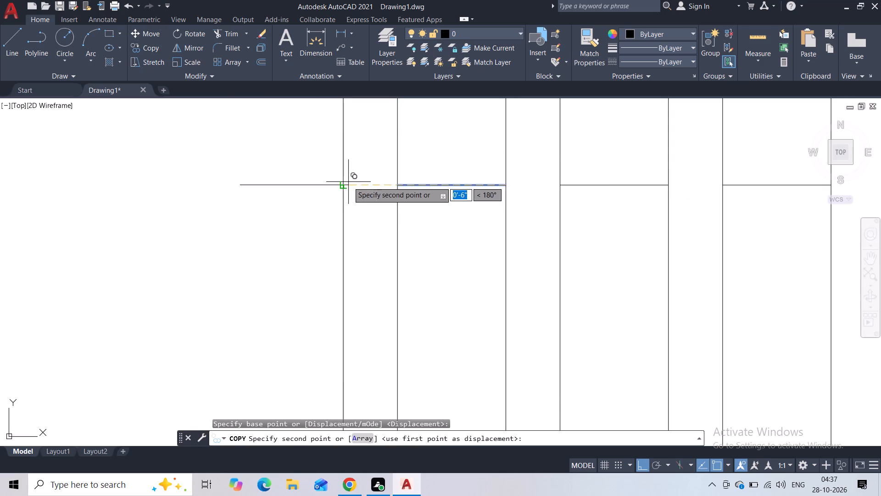
{"action": "left_click", "coordinate": [342, 183]}
{"action": "key", "text": "Escape"}
Copy the leftmost vertical pair leftward so its inner line lands on the newest spacer's free end.
{"action": "left_click", "coordinate": [435, 134]}
{"action": "left_click", "coordinate": [308, 134]}
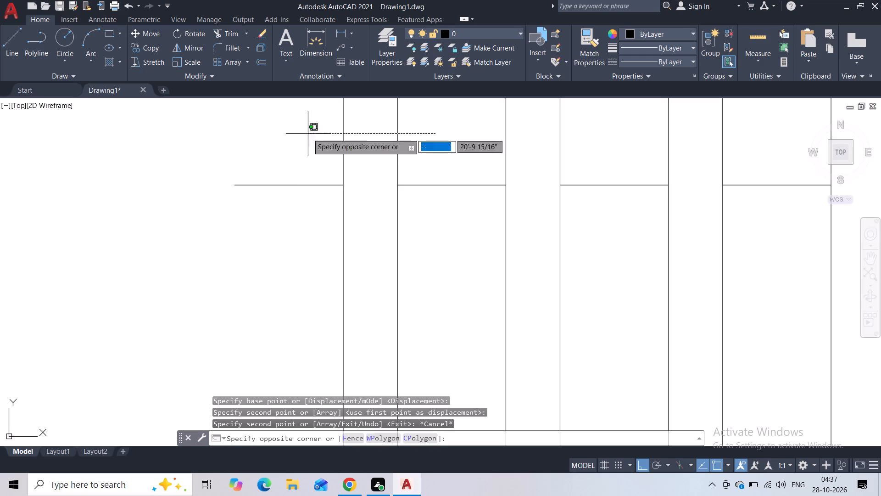
{"action": "left_click", "coordinate": [147, 46]}
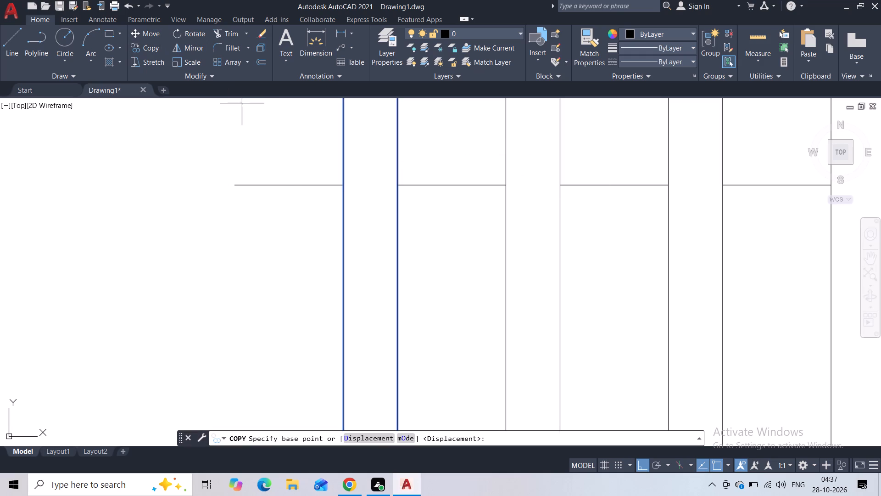
{"action": "left_click", "coordinate": [400, 184]}
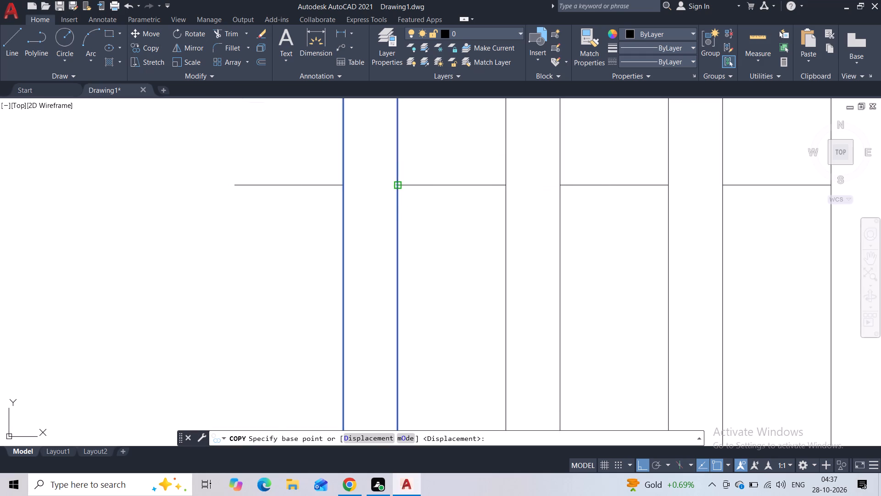
{"action": "left_click", "coordinate": [233, 182]}
{"action": "key", "text": "Escape"}
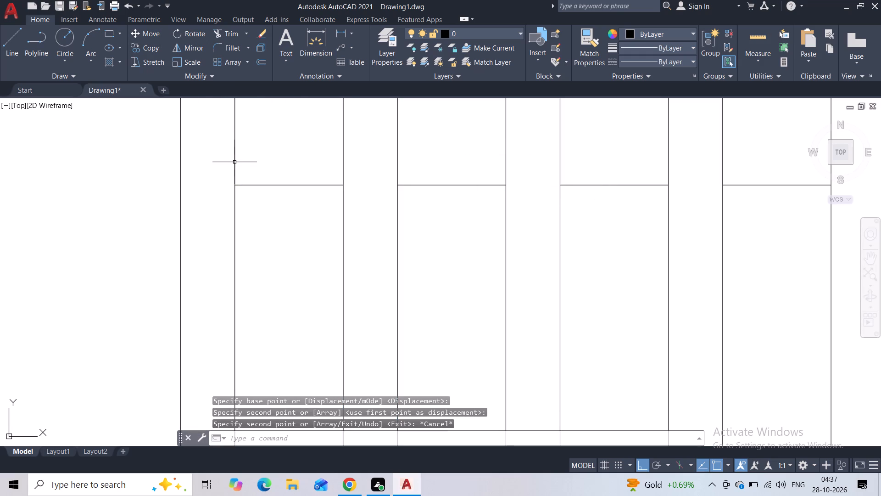
Copy the leftmost spacer line 6" leftward to the outer line of the fifth vertical pair.
{"action": "middle_click_drag", "start_coordinate": [246, 163], "coordinate": [321, 201]}
{"action": "left_click", "coordinate": [357, 206]}
{"action": "left_click", "coordinate": [350, 231]}
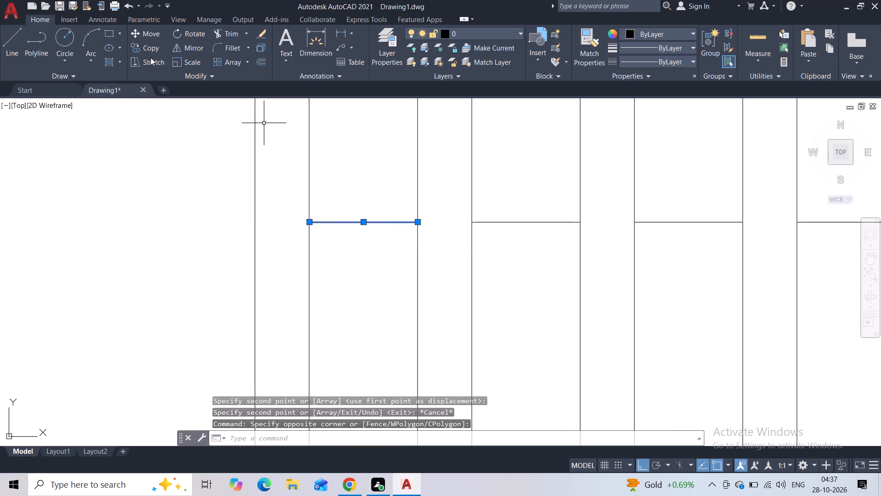
{"action": "left_click", "coordinate": [147, 47]}
{"action": "left_click", "coordinate": [414, 224]}
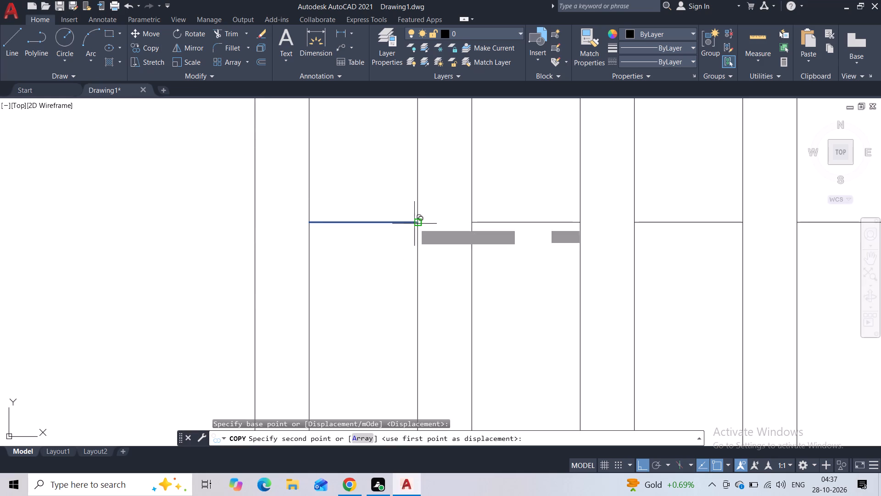
{"action": "left_click", "coordinate": [255, 223]}
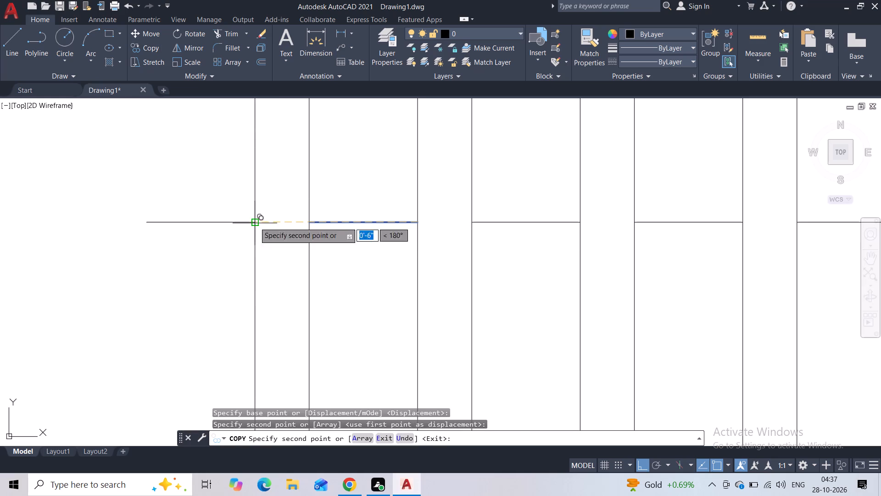
{"action": "key", "text": "Escape"}
Copy the fifth vertical pair leftward onto the free end of the newest spacer line.
{"action": "left_click", "coordinate": [321, 172]}
{"action": "left_click", "coordinate": [244, 170]}
{"action": "left_click", "coordinate": [136, 42]}
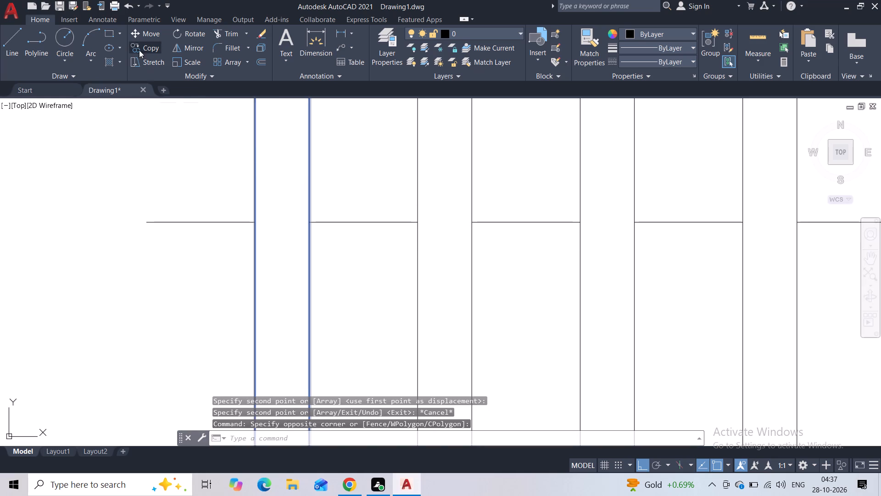
{"action": "left_click", "coordinate": [310, 224]}
{"action": "left_click", "coordinate": [147, 219]}
{"action": "scroll", "coordinate": [175, 224], "scroll_direction": "down", "scroll_amount": 3}
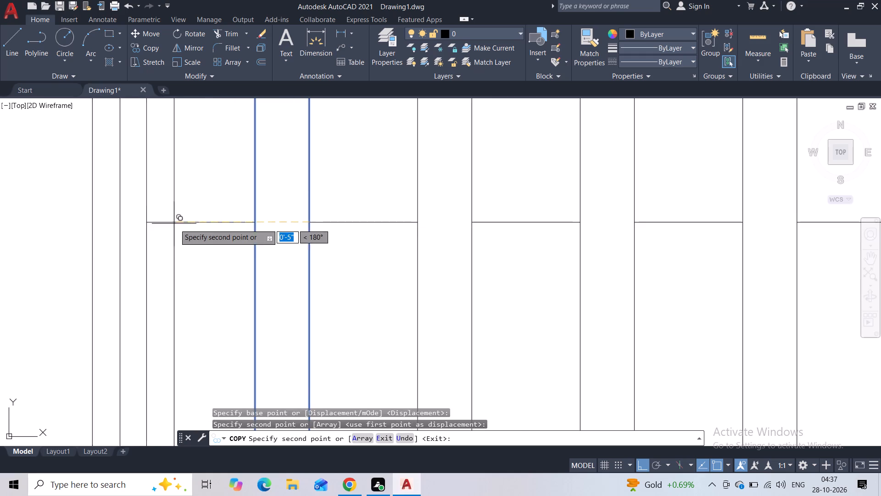
{"action": "scroll", "coordinate": [175, 224], "scroll_direction": "down", "scroll_amount": 2}
{"action": "key", "text": "Escape"}
Copy the leftmost enclosed spacer line leftward to the outer line of the last vertical pair.
{"action": "scroll", "coordinate": [180, 225], "scroll_direction": "up", "scroll_amount": 3}
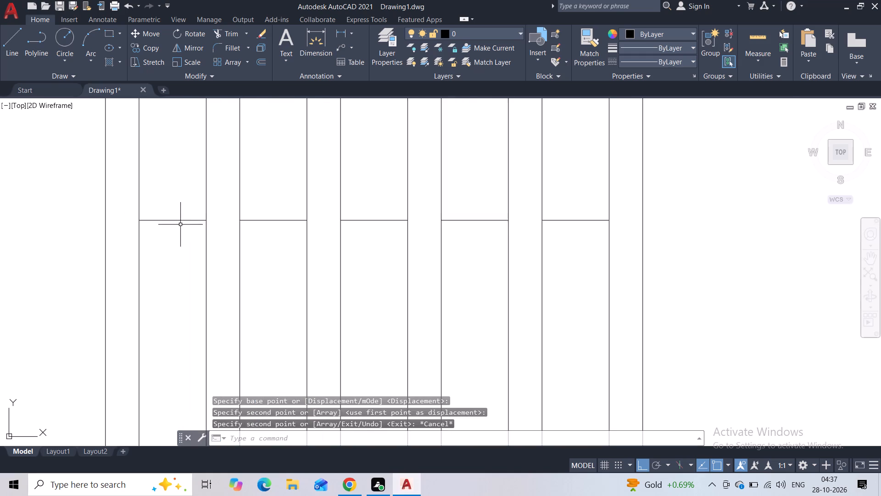
{"action": "left_click", "coordinate": [180, 213]}
{"action": "left_click", "coordinate": [174, 230]}
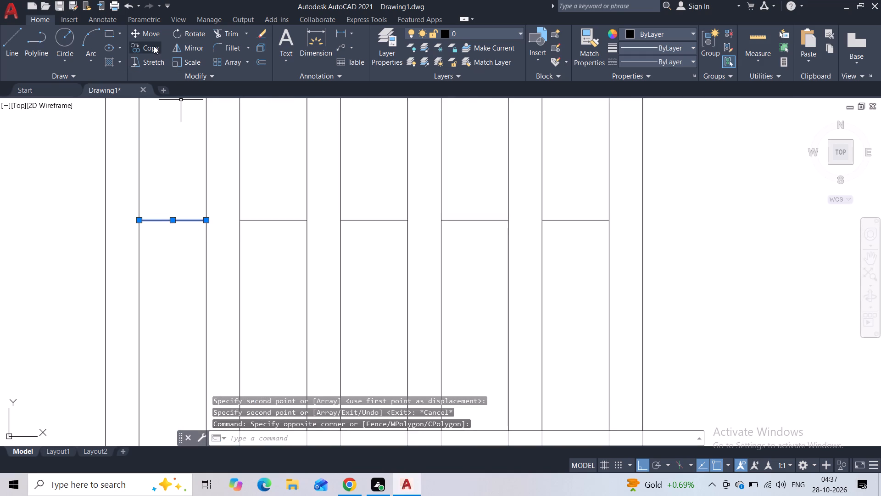
{"action": "left_click", "coordinate": [153, 44]}
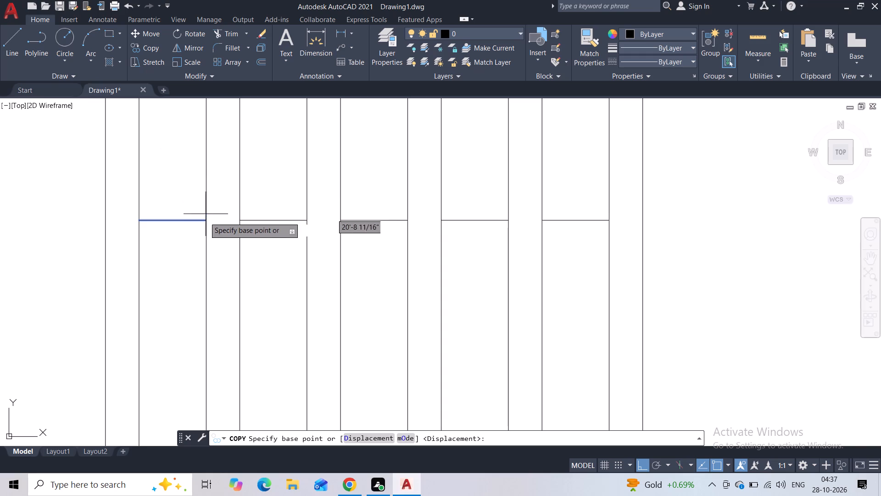
{"action": "left_click", "coordinate": [204, 220]}
{"action": "left_click", "coordinate": [104, 221]}
{"action": "middle_click_drag", "start_coordinate": [70, 193], "coordinate": [223, 276]}
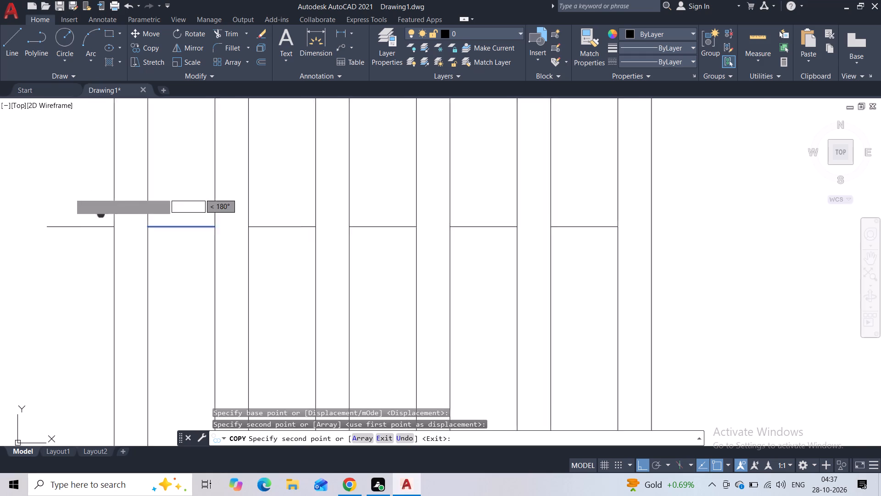
{"action": "middle_click_drag", "start_coordinate": [223, 276], "coordinate": [289, 303]}
{"action": "key", "text": "Escape"}
Move the leftmost vertical pair leftward onto the free end of the newest spacer line.
{"action": "left_click", "coordinate": [375, 222]}
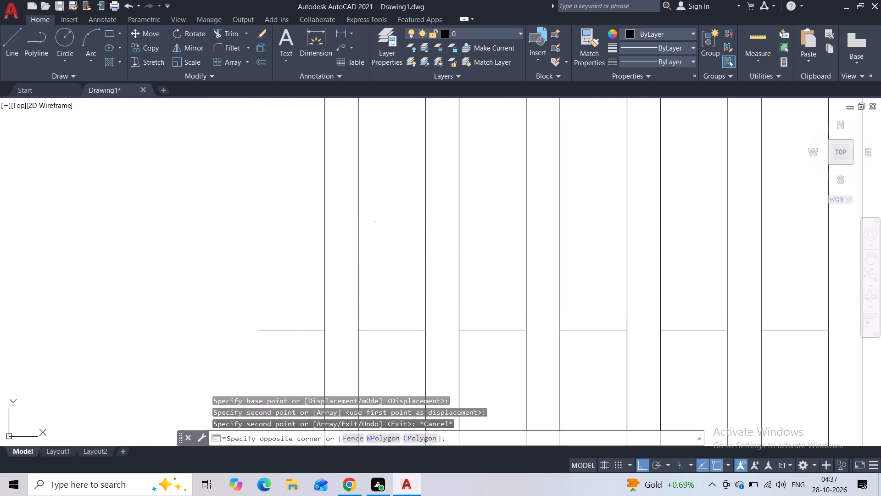
{"action": "left_click", "coordinate": [283, 231]}
{"action": "left_click", "coordinate": [134, 30]}
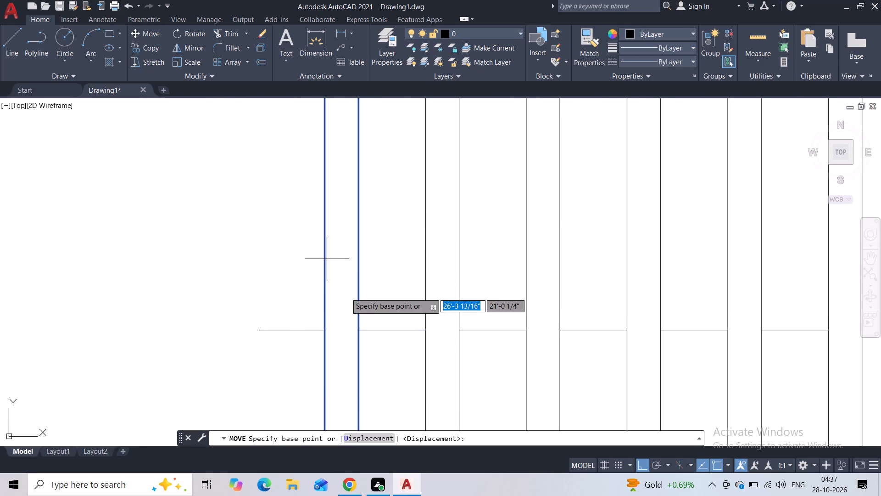
{"action": "left_click", "coordinate": [362, 333]}
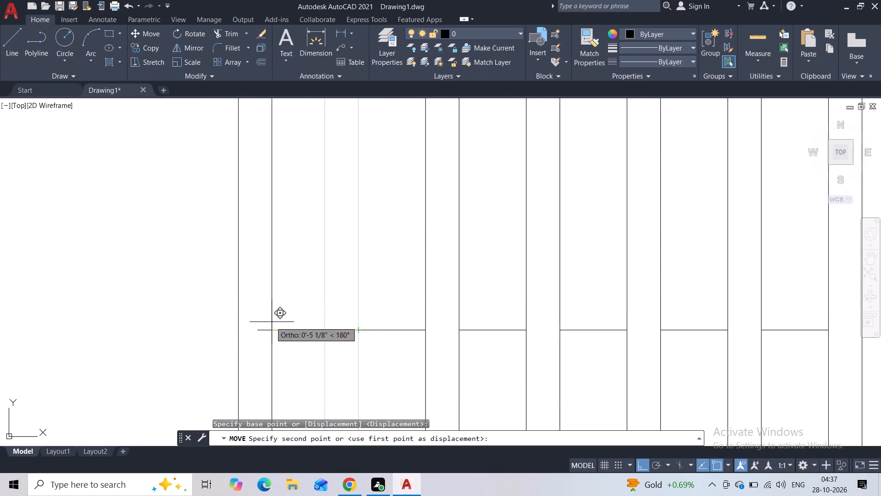
{"action": "left_click", "coordinate": [260, 325]}
Copy the leftmost vertical pair rightward into the gap between the two leftmost spacer lines.
{"action": "middle_click_drag", "start_coordinate": [267, 314], "coordinate": [323, 257]}
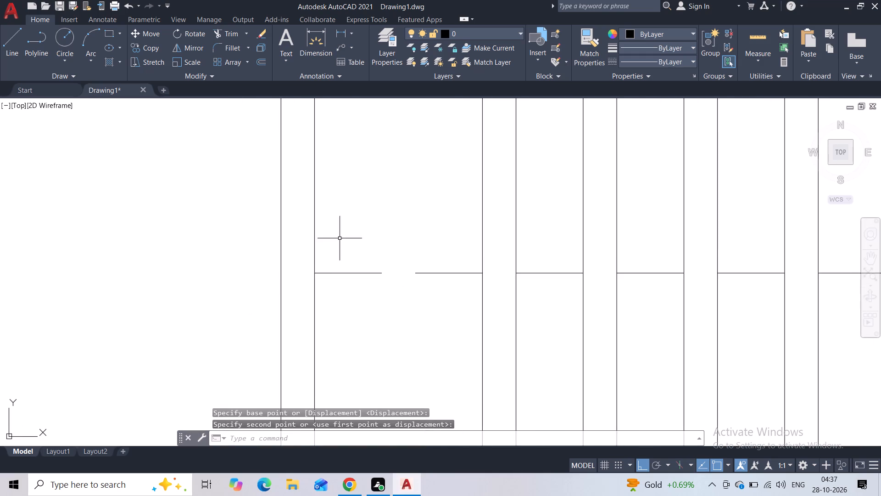
{"action": "left_click_drag", "start_coordinate": [347, 224], "coordinate": [331, 225]}
{"action": "left_click", "coordinate": [195, 246]}
{"action": "left_click", "coordinate": [156, 51]}
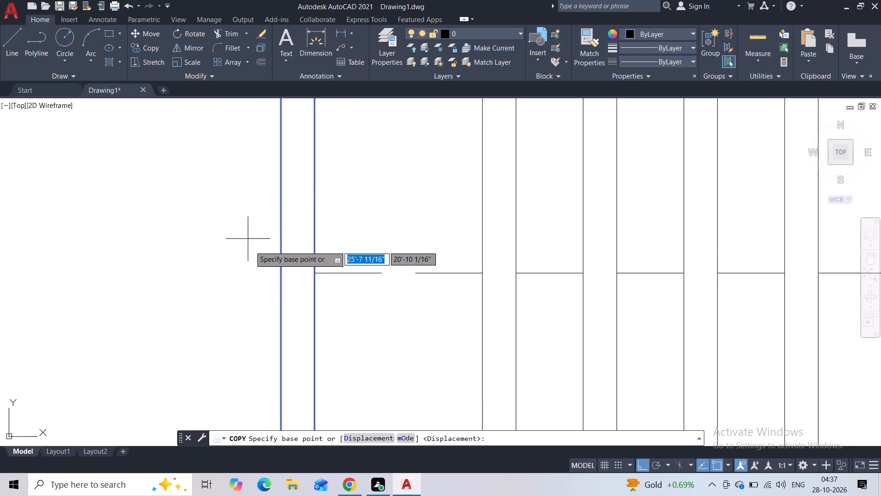
{"action": "left_click", "coordinate": [313, 271]}
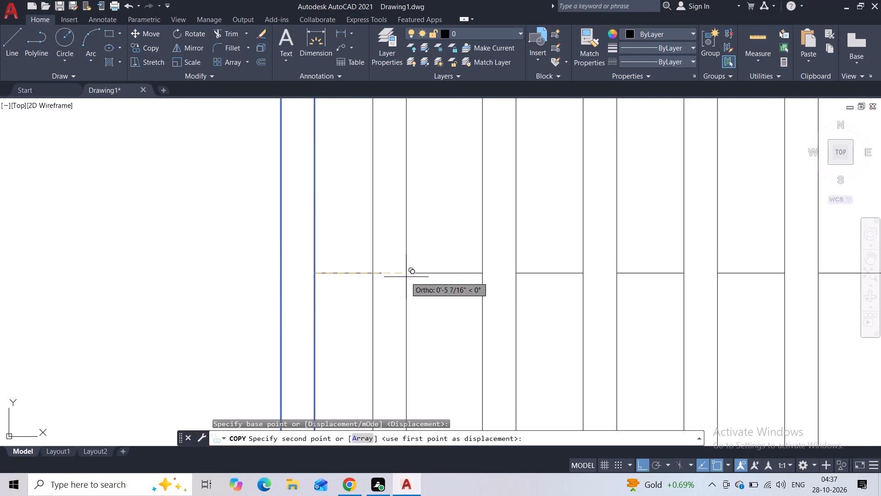
{"action": "left_click", "coordinate": [412, 276]}
{"action": "key", "text": "Escape"}
Copy the leftmost enclosed spacer line 6" leftward to the outer line of the leftmost vertical pair.
{"action": "middle_click_drag", "start_coordinate": [360, 257], "coordinate": [449, 186]}
{"action": "left_click_drag", "start_coordinate": [449, 186], "coordinate": [445, 191]}
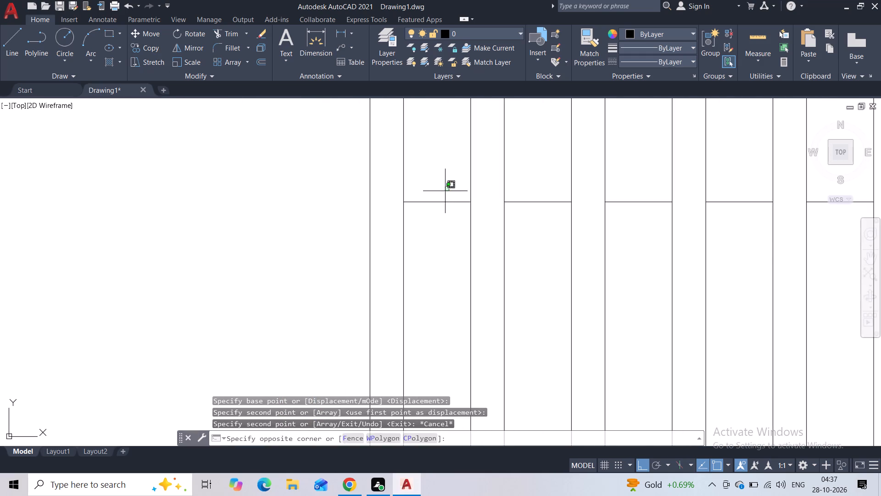
{"action": "left_click", "coordinate": [426, 227]}
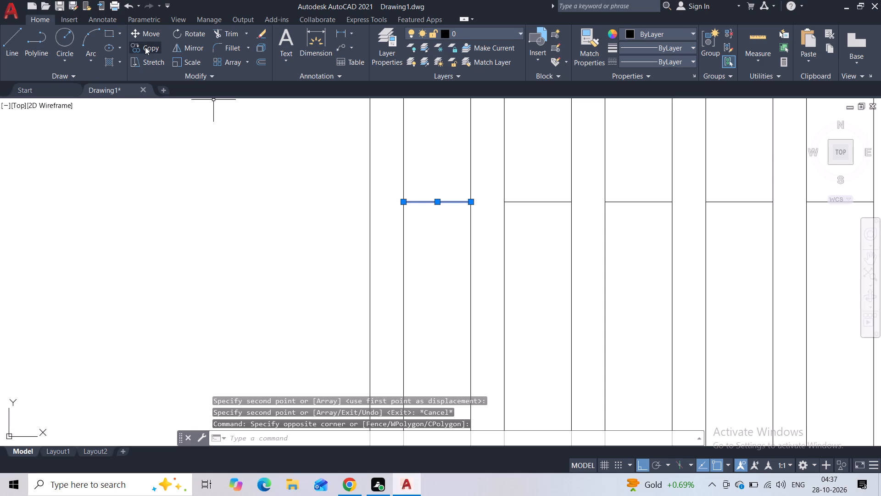
{"action": "left_click", "coordinate": [145, 47]}
{"action": "left_click", "coordinate": [468, 201]}
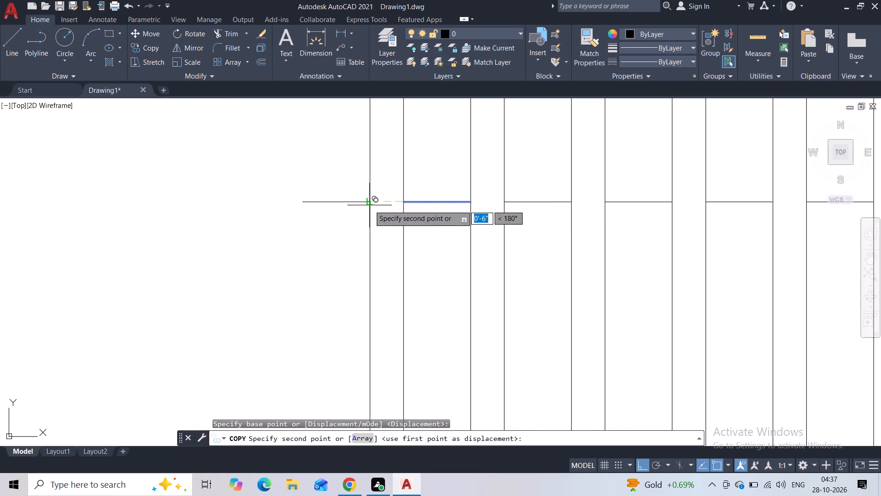
{"action": "left_click", "coordinate": [369, 205]}
{"action": "key", "text": "Escape"}
Copy the leftmost vertical pair leftward onto the free end of the newest spacer line.
{"action": "left_click", "coordinate": [406, 159]}
{"action": "left_click", "coordinate": [311, 161]}
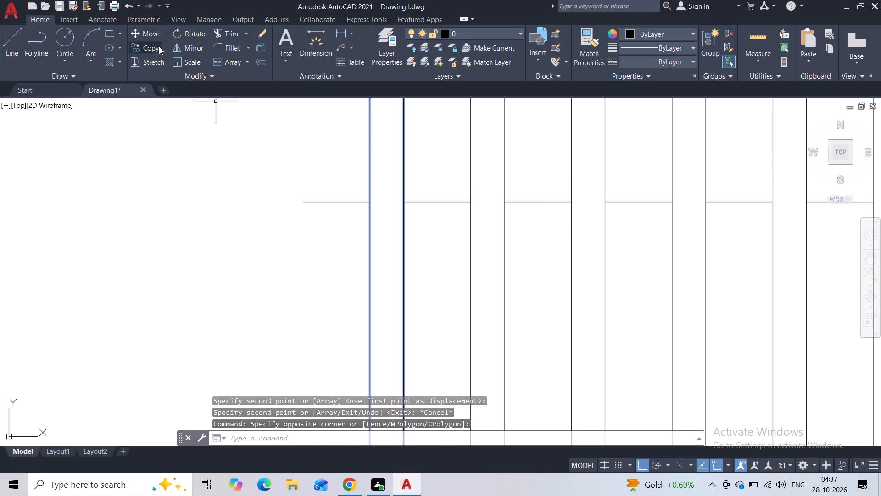
{"action": "left_click", "coordinate": [148, 45]}
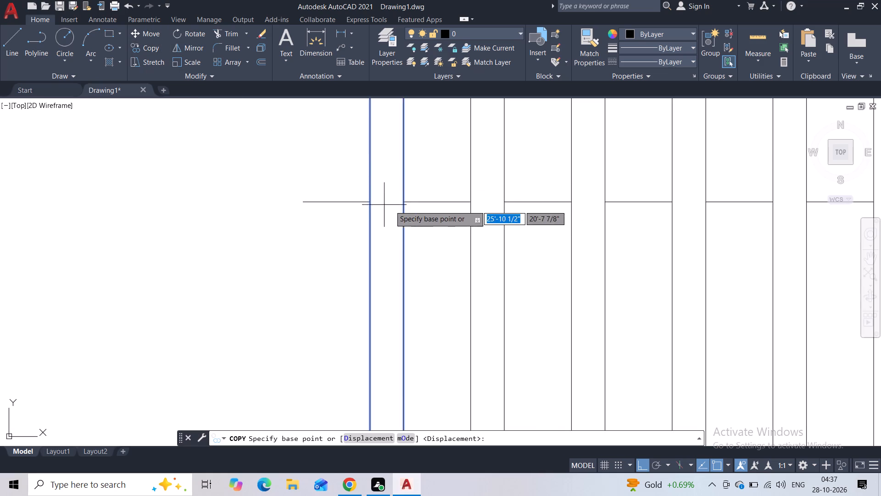
{"action": "left_click", "coordinate": [401, 203]}
{"action": "left_click", "coordinate": [307, 204]}
{"action": "key", "text": "Escape"}
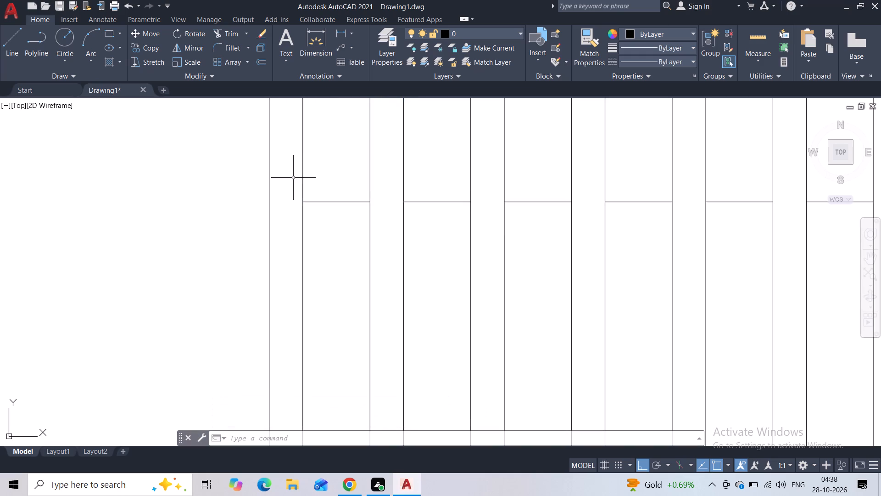
Copy the leftmost vertical pair with its spacer line twice leftward, ending the second copy's spacer on the first copy's outer line.
{"action": "scroll", "coordinate": [290, 172], "scroll_direction": "down", "scroll_amount": 5}
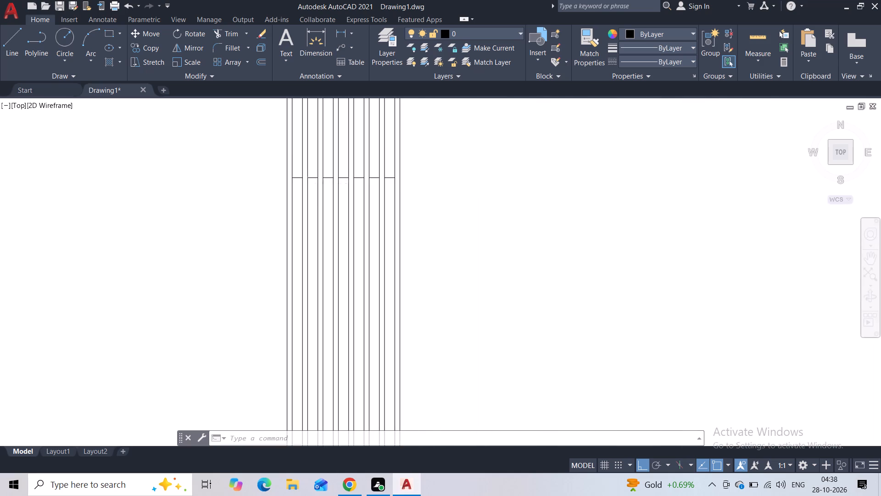
{"action": "scroll", "coordinate": [305, 167], "scroll_direction": "up", "scroll_amount": 4}
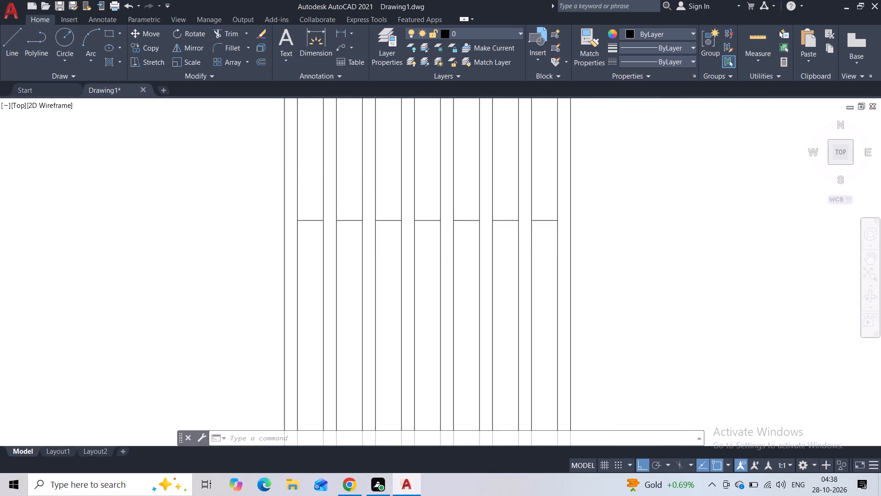
{"action": "left_click", "coordinate": [324, 246]}
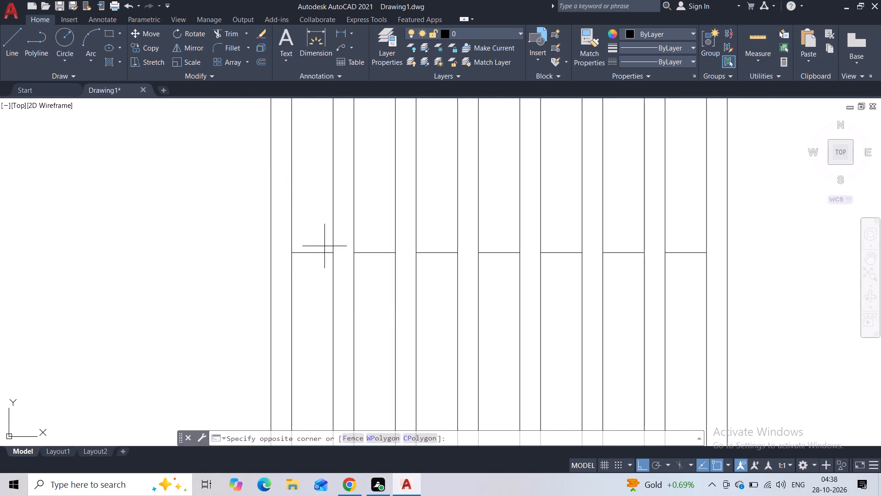
{"action": "left_click", "coordinate": [291, 291]}
{"action": "left_click", "coordinate": [145, 44]}
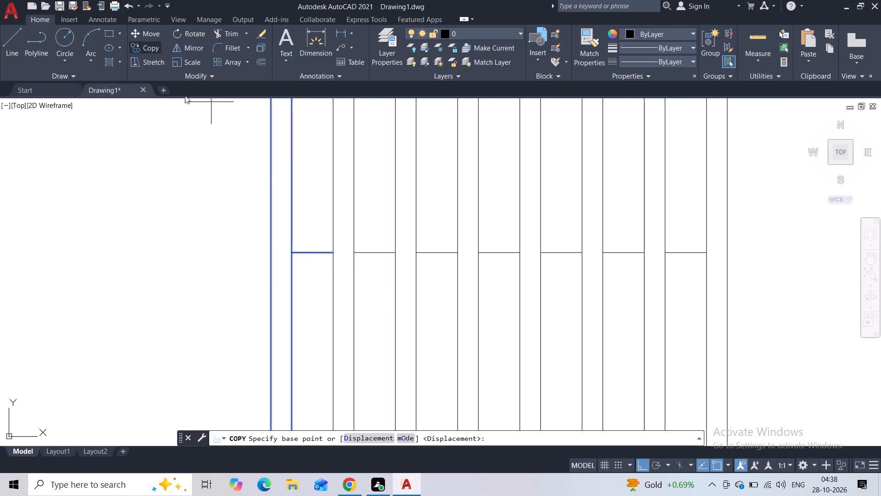
{"action": "left_click", "coordinate": [332, 254]}
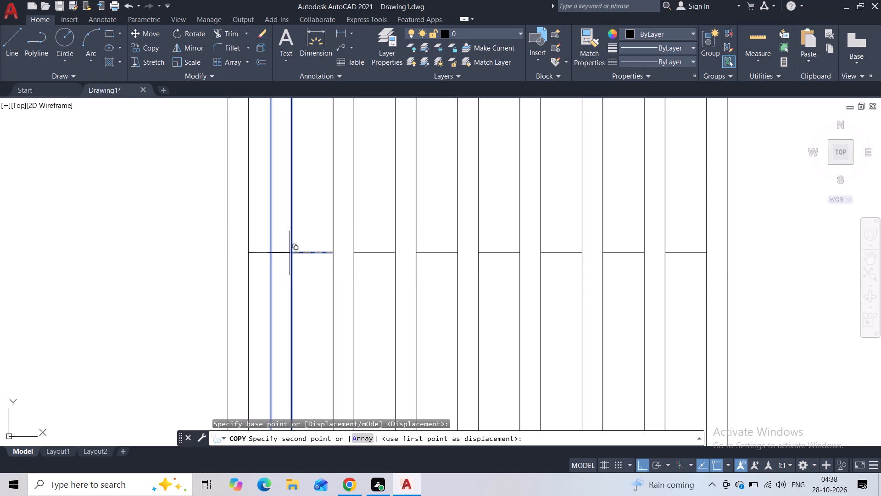
{"action": "left_click", "coordinate": [267, 253]}
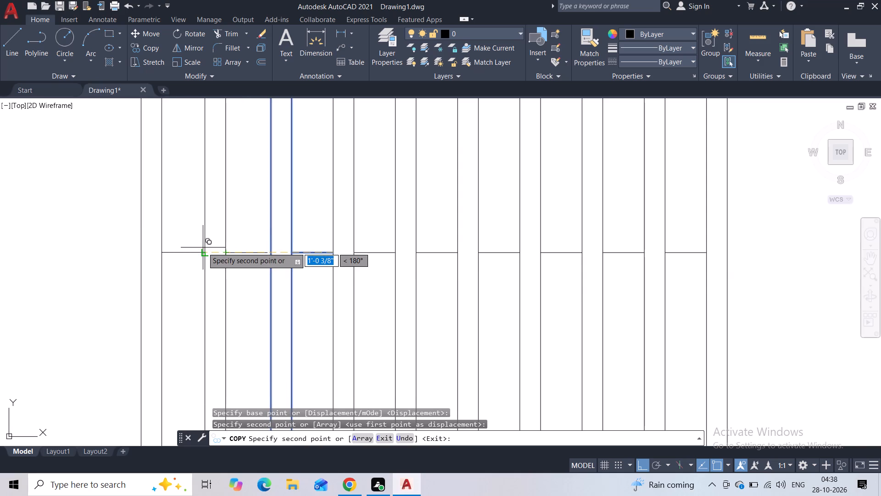
{"action": "left_click", "coordinate": [203, 248]}
{"action": "middle_click_drag", "start_coordinate": [186, 232], "coordinate": [426, 229]}
{"action": "scroll", "coordinate": [426, 229], "scroll_direction": "down", "scroll_amount": 1}
{"action": "key", "text": "Escape"}
Draw a rectangle about 19'-7" by 5'-9" above the base line, with its right end overlapping the row of vertical pairs.
{"action": "scroll", "coordinate": [426, 229], "scroll_direction": "down", "scroll_amount": 2}
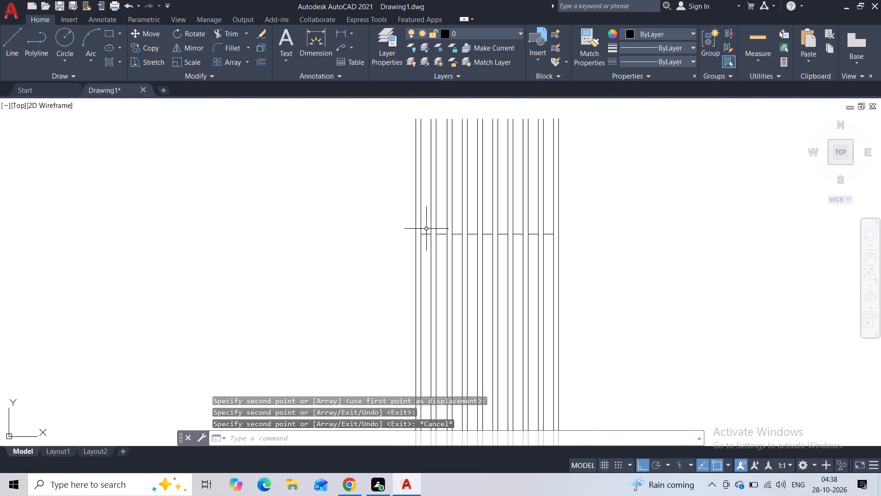
{"action": "scroll", "coordinate": [567, 225], "scroll_direction": "down", "scroll_amount": 2}
{"action": "middle_click_drag", "start_coordinate": [596, 252], "coordinate": [613, 217]}
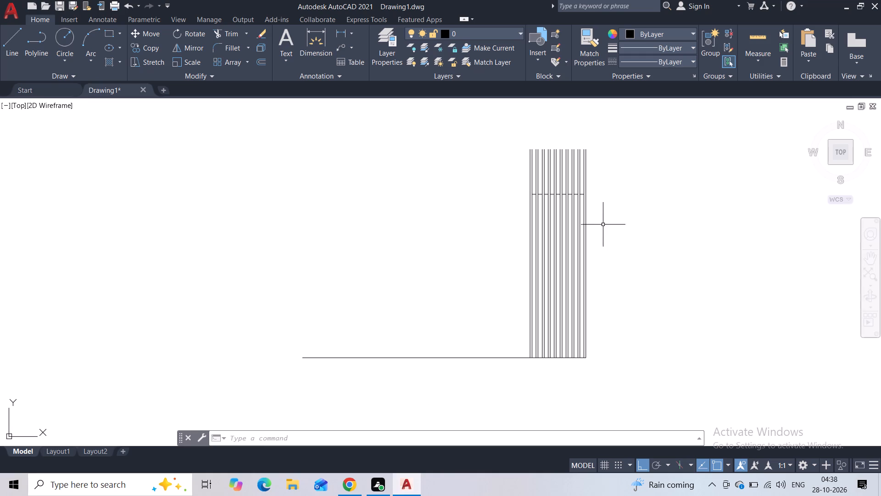
{"action": "left_click", "coordinate": [108, 33]}
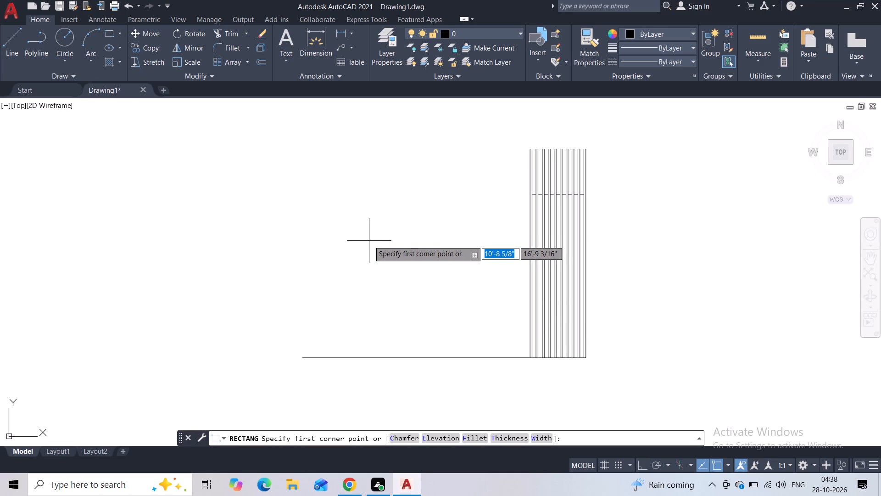
{"action": "left_click", "coordinate": [329, 222]}
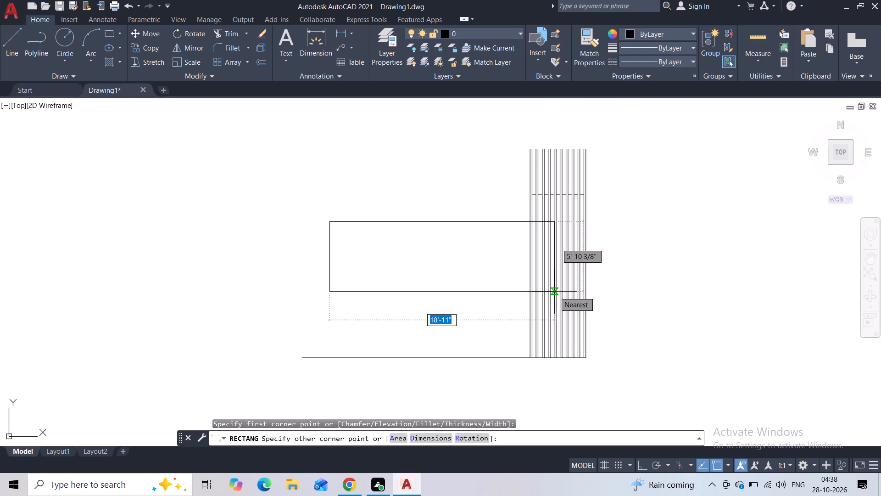
{"action": "scroll", "coordinate": [554, 292], "scroll_direction": "up", "scroll_amount": 2}
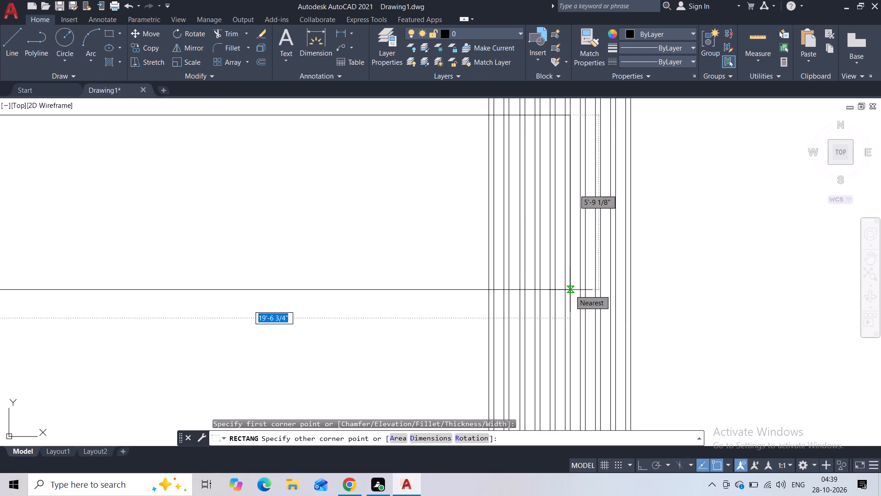
{"action": "left_click", "coordinate": [570, 290]}
Stretch the rectangle's left edge inward to shorten it and its top edge upward to make it taller.
{"action": "scroll", "coordinate": [460, 267], "scroll_direction": "down", "scroll_amount": 2}
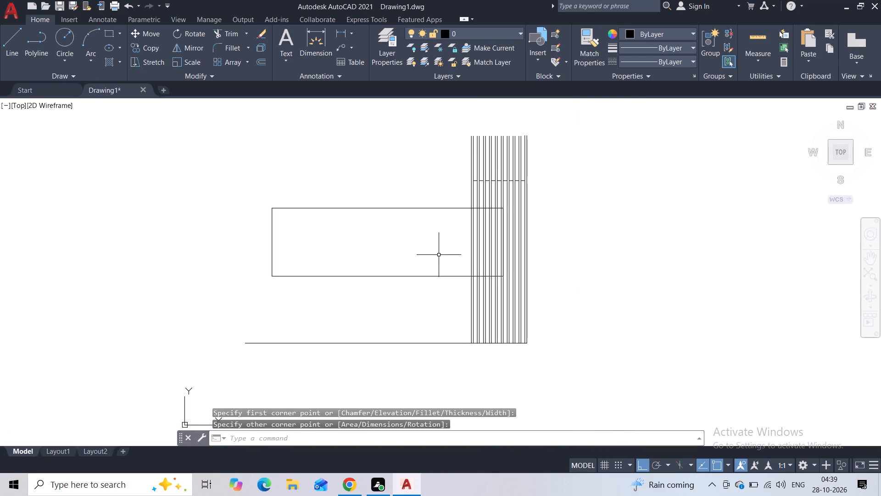
{"action": "middle_click_drag", "start_coordinate": [438, 255], "coordinate": [435, 250]}
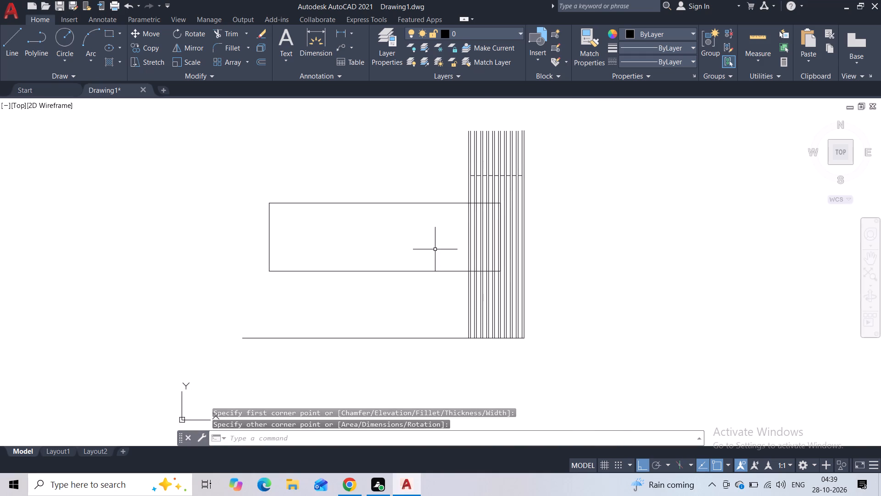
{"action": "left_click", "coordinate": [268, 232]}
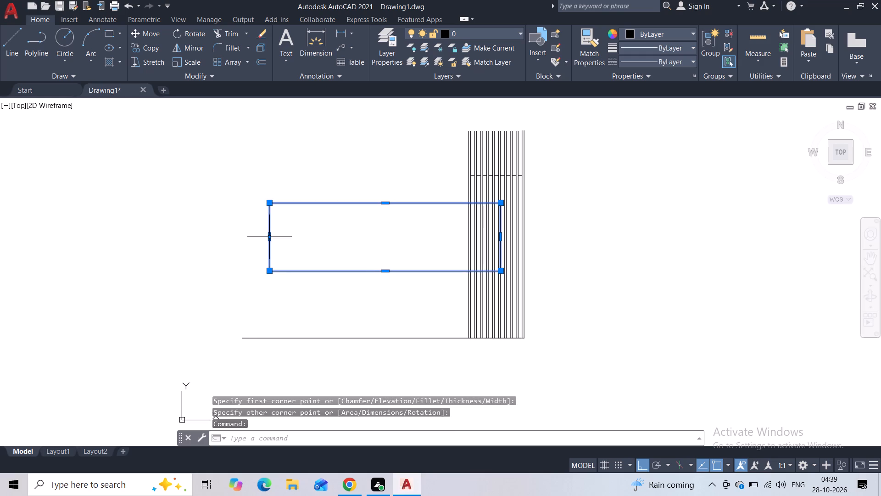
{"action": "left_click", "coordinate": [269, 236]}
{"action": "left_click", "coordinate": [299, 239]}
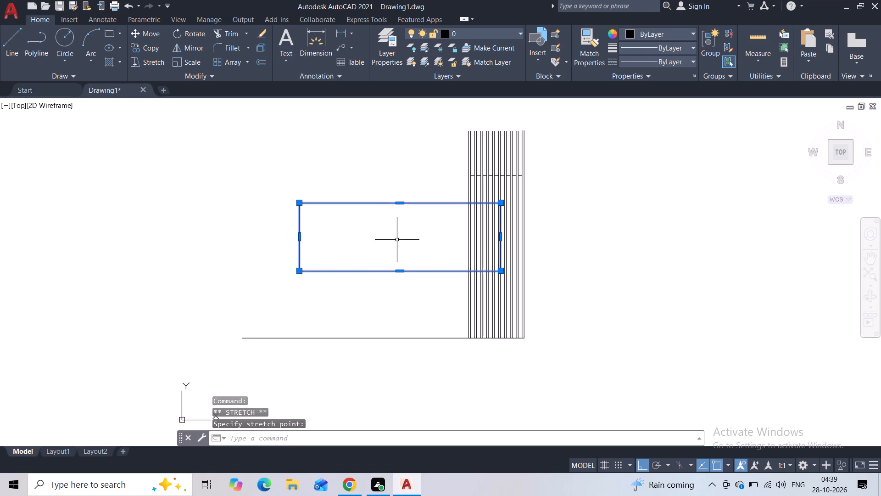
{"action": "scroll", "coordinate": [399, 233], "scroll_direction": "down", "scroll_amount": 1}
{"action": "middle_click_drag", "start_coordinate": [399, 233], "coordinate": [400, 253]}
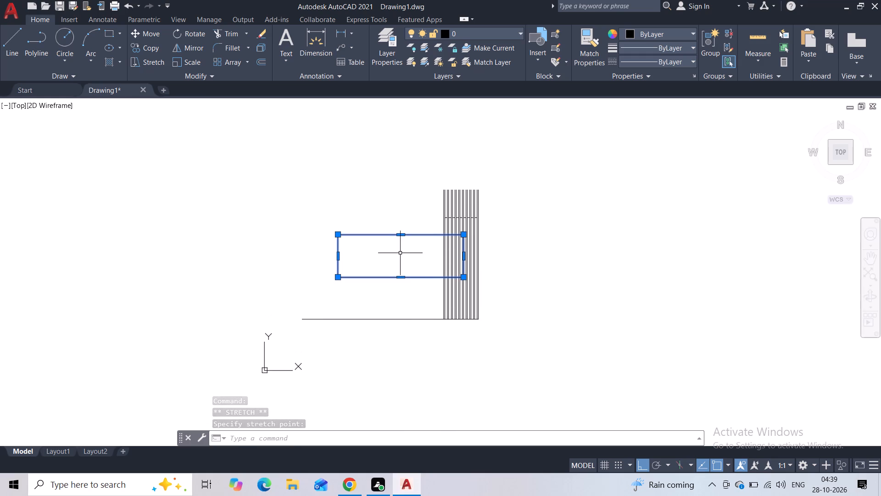
{"action": "scroll", "coordinate": [400, 253], "scroll_direction": "up", "scroll_amount": 1}
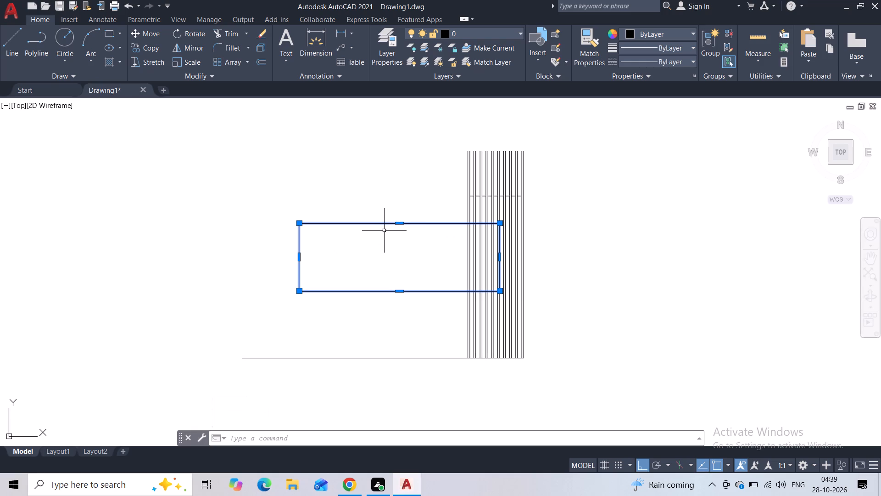
{"action": "left_click", "coordinate": [398, 225]}
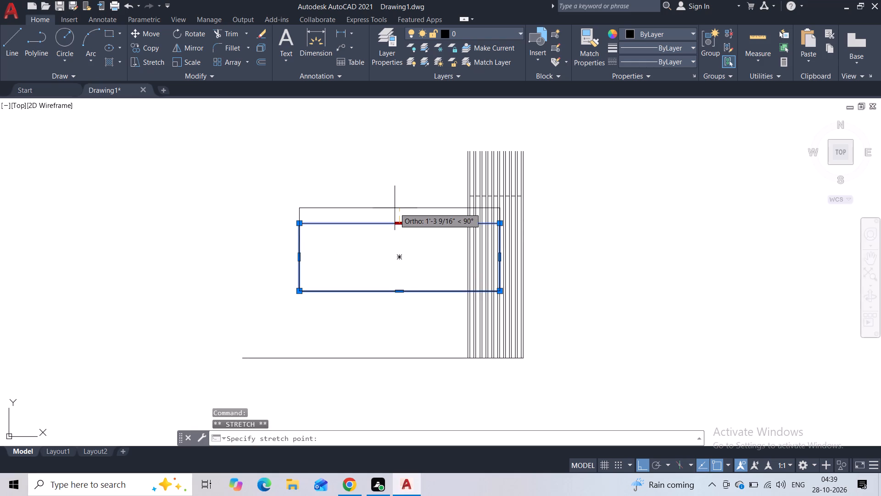
{"action": "left_click", "coordinate": [393, 203]}
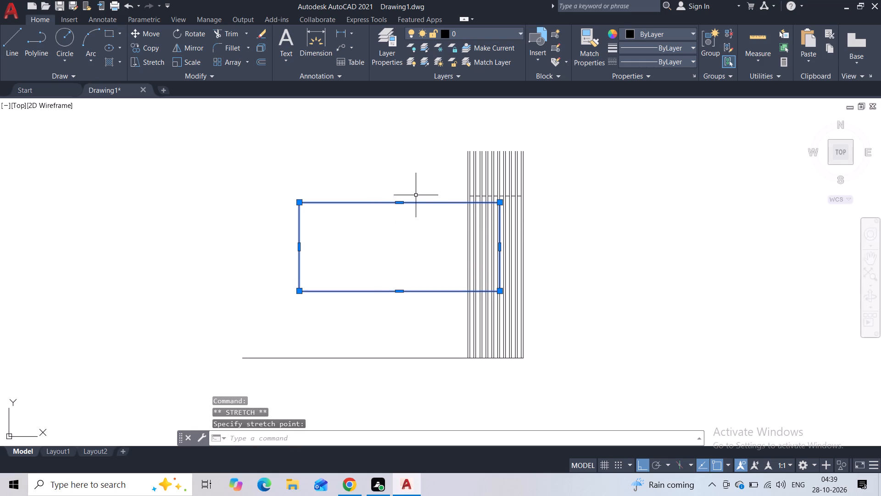
{"action": "key", "text": "Escape"}
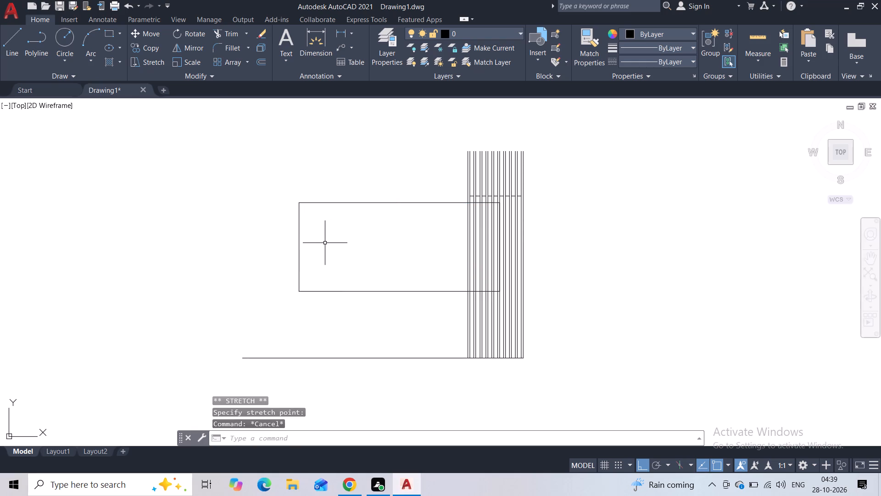
Draw a smaller rectangle about 11'-6" by 4' inside the large one, ending on the leftmost vertical pair's inner line.
{"action": "middle_click_drag", "start_coordinate": [327, 245], "coordinate": [261, 221]}
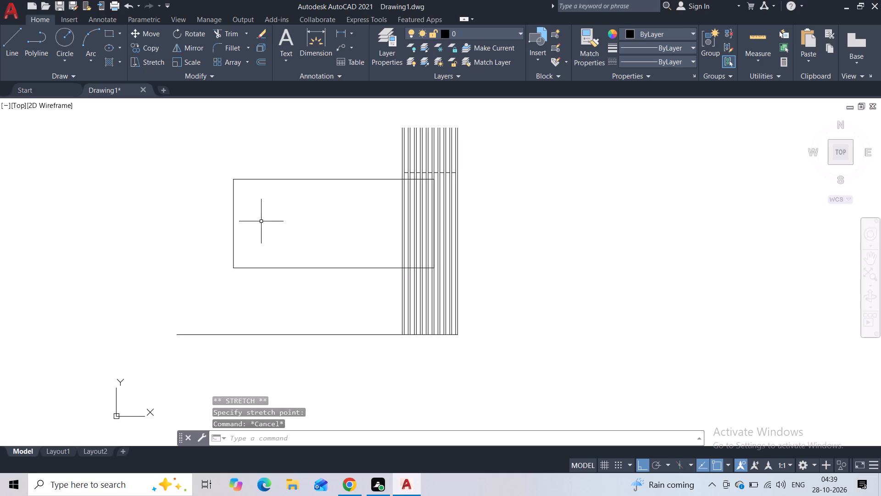
{"action": "scroll", "coordinate": [291, 218], "scroll_direction": "up", "scroll_amount": 1}
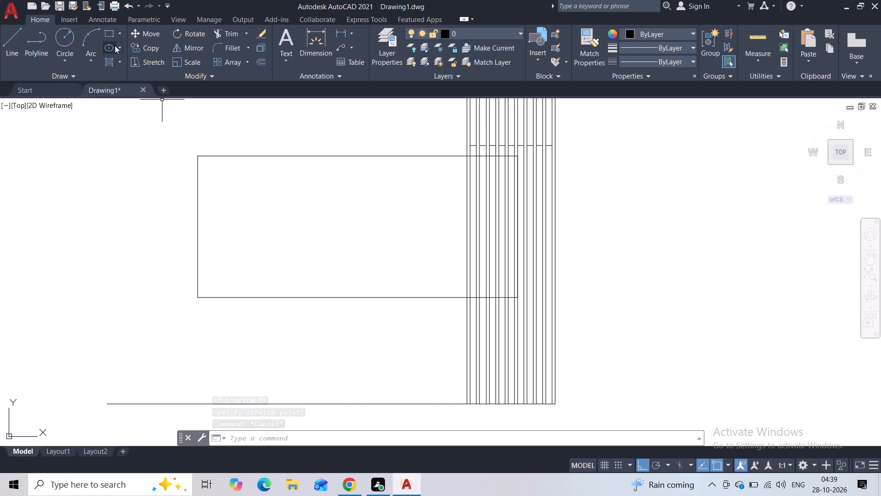
{"action": "left_click", "coordinate": [109, 35]}
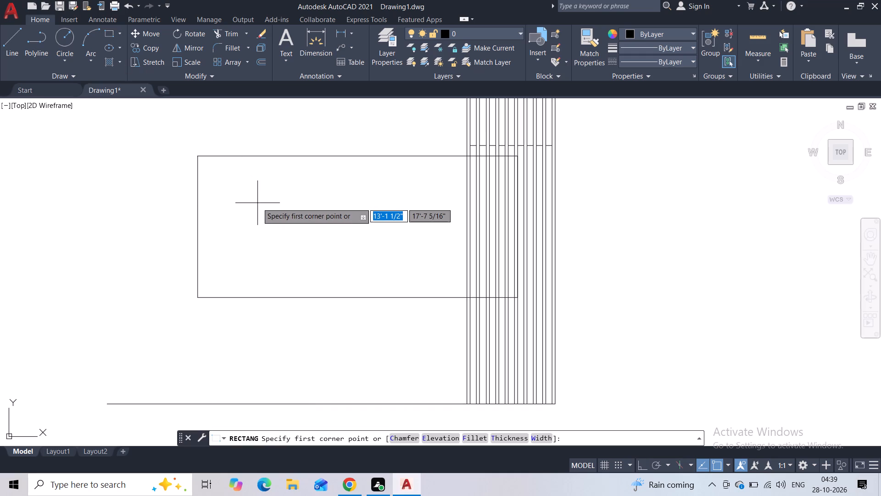
{"action": "left_click", "coordinate": [257, 195]}
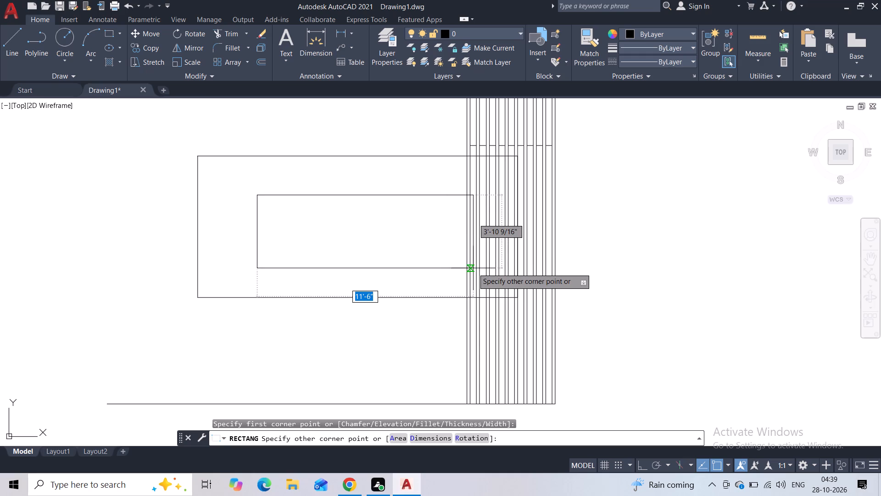
{"action": "left_click", "coordinate": [473, 272]}
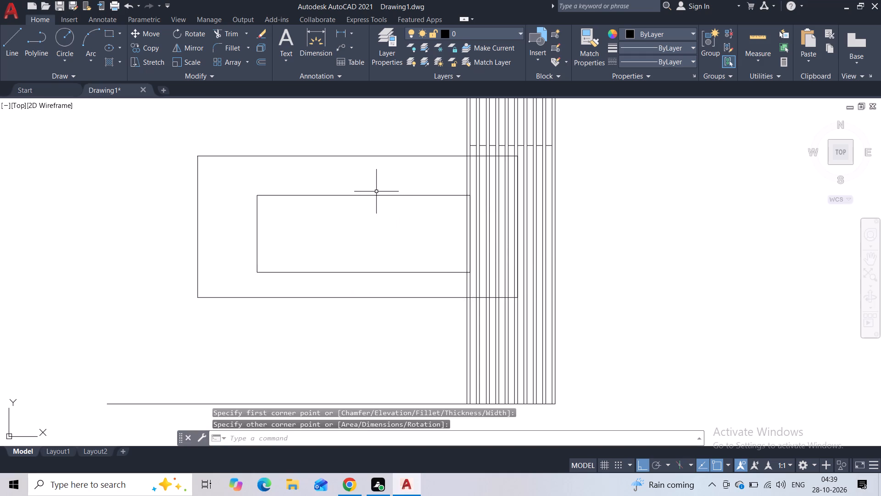
Stretch the inner rectangle's top edge up about 8" and the outer rectangle's top edge up about 4".
{"action": "left_click", "coordinate": [370, 196]}
{"action": "left_click", "coordinate": [362, 194]}
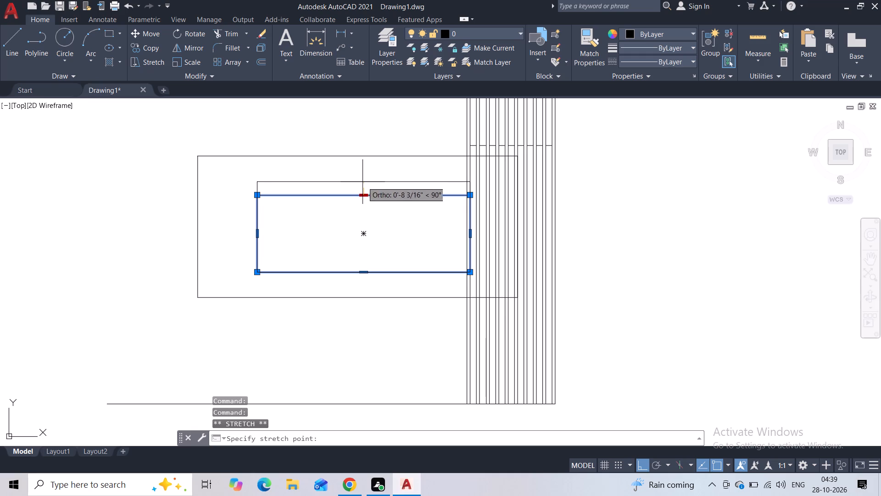
{"action": "left_click", "coordinate": [362, 182]}
{"action": "left_click", "coordinate": [362, 157]}
{"action": "left_click", "coordinate": [362, 155]}
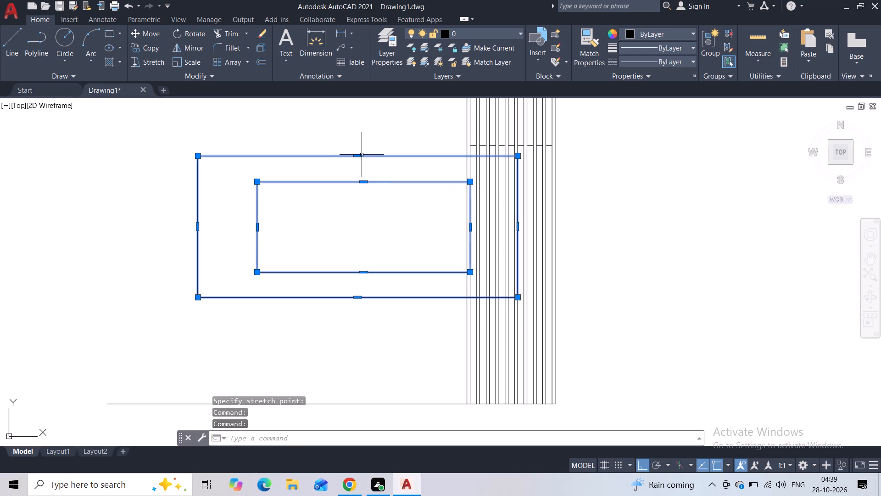
{"action": "left_click", "coordinate": [357, 157]}
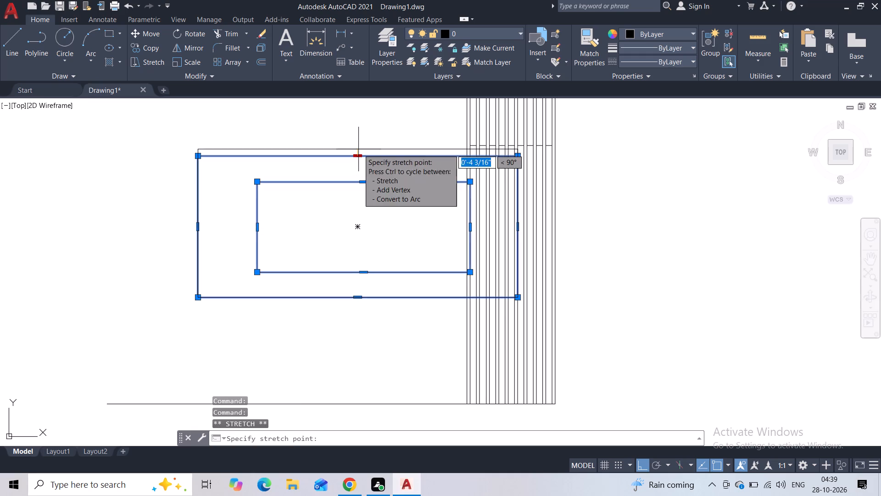
{"action": "left_click", "coordinate": [358, 149]}
{"action": "key", "text": "Escape"}
Delete all nine short horizontal spacer lines between the vertical pairs.
{"action": "middle_click_drag", "start_coordinate": [467, 157], "coordinate": [376, 220]}
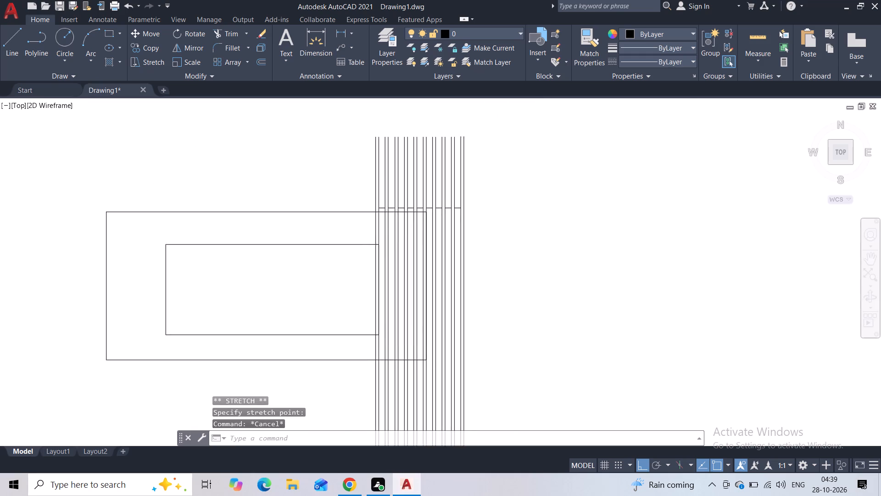
{"action": "scroll", "coordinate": [383, 206], "scroll_direction": "up", "scroll_amount": 5}
{"action": "left_click", "coordinate": [357, 221]}
{"action": "left_click", "coordinate": [349, 248]}
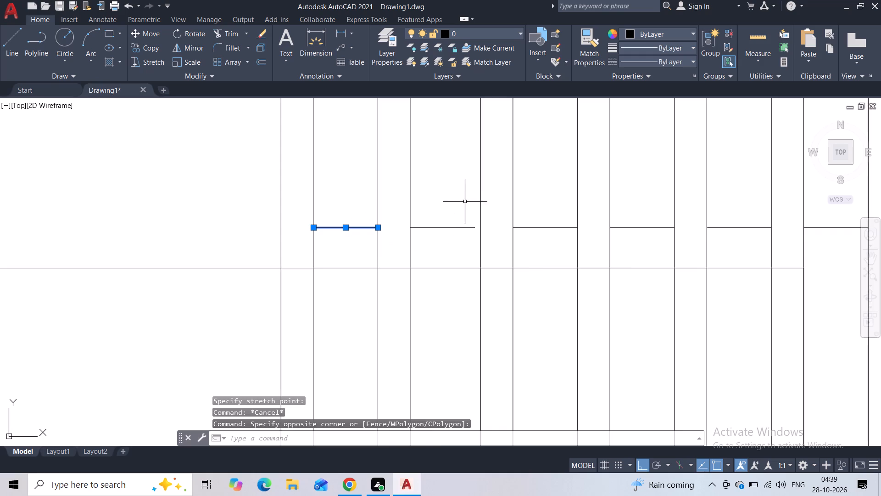
{"action": "left_click_drag", "start_coordinate": [467, 203], "coordinate": [458, 211]}
{"action": "left_click", "coordinate": [434, 248]}
{"action": "left_click", "coordinate": [585, 199]}
{"action": "key", "text": "Escape"}
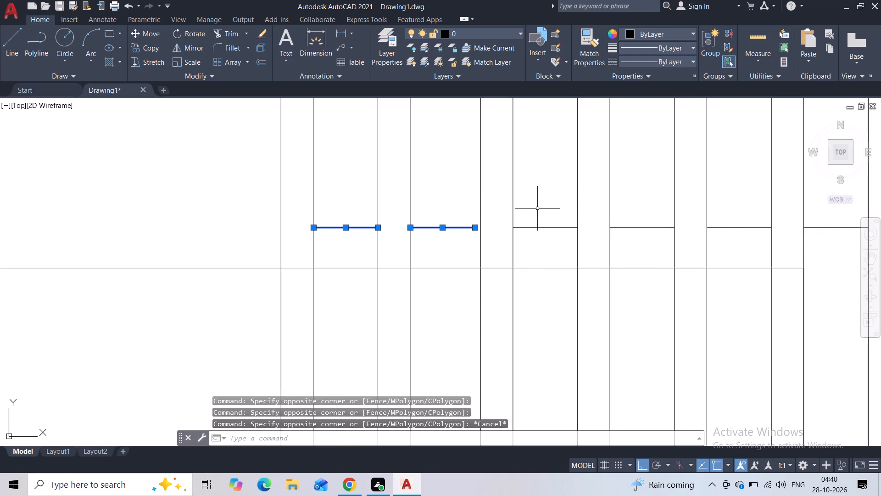
{"action": "left_click", "coordinate": [538, 209]}
{"action": "left_click", "coordinate": [535, 247]}
{"action": "left_click", "coordinate": [656, 219]}
{"action": "left_click", "coordinate": [637, 251]}
{"action": "middle_click_drag", "start_coordinate": [637, 251], "coordinate": [217, 268]}
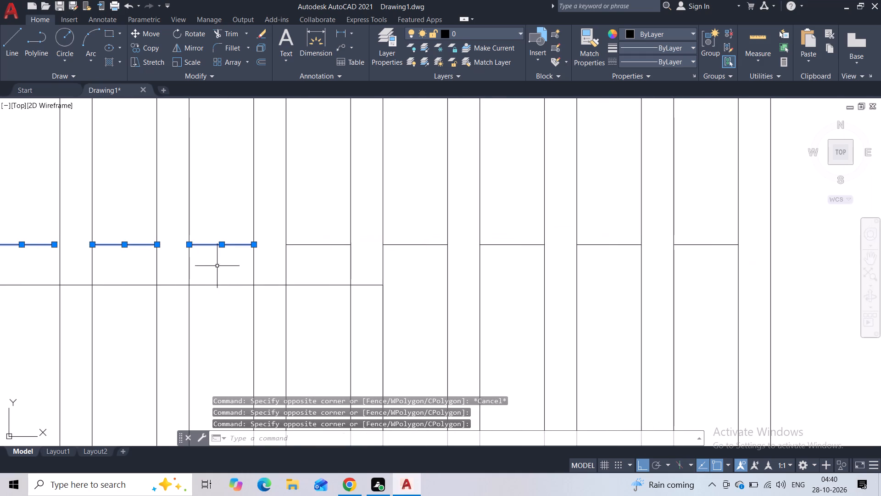
{"action": "left_click", "coordinate": [334, 231]}
{"action": "left_click", "coordinate": [318, 266]}
{"action": "left_click", "coordinate": [425, 233]}
{"action": "left_click", "coordinate": [420, 266]}
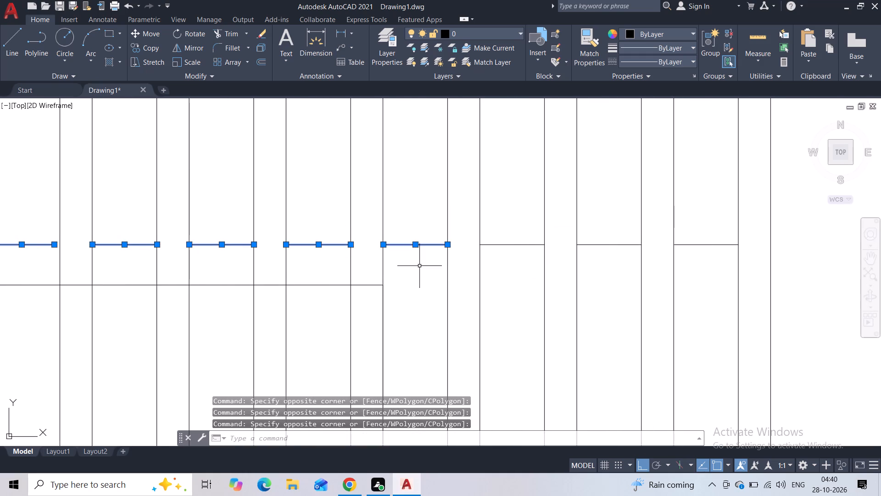
{"action": "left_click", "coordinate": [524, 237]}
{"action": "left_click", "coordinate": [504, 287]}
{"action": "left_click", "coordinate": [605, 239]}
{"action": "left_click", "coordinate": [589, 288]}
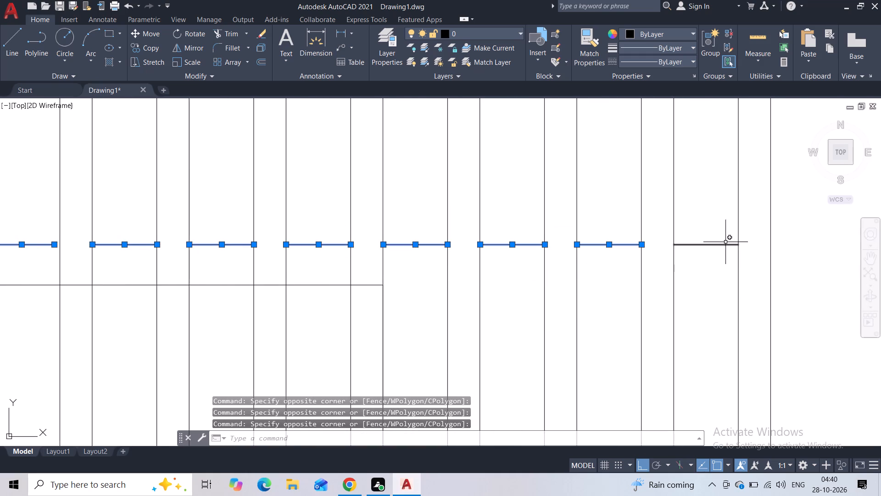
{"action": "left_click_drag", "start_coordinate": [717, 237], "coordinate": [714, 241]}
{"action": "left_click", "coordinate": [695, 290]}
{"action": "key", "text": "Delete"}
Stretch the top edges of the inner and outer rectangles further upward, making both taller.
{"action": "scroll", "coordinate": [451, 271], "scroll_direction": "down", "scroll_amount": 2}
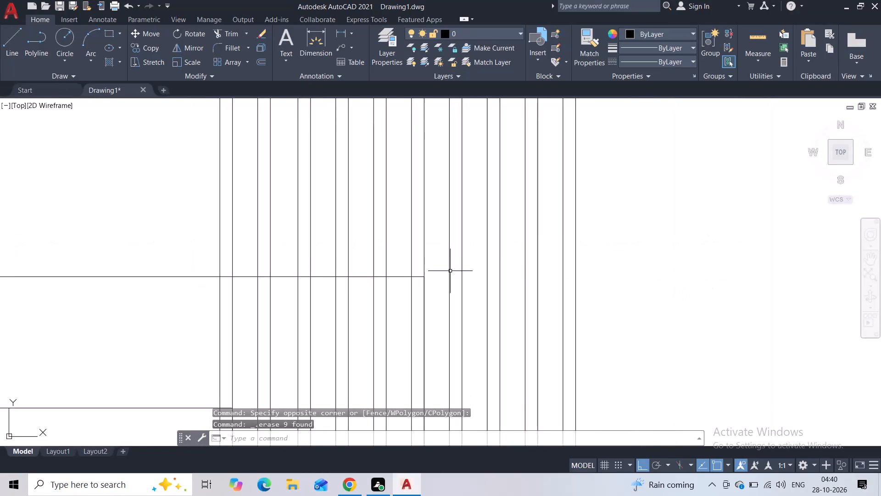
{"action": "scroll", "coordinate": [450, 271], "scroll_direction": "down", "scroll_amount": 3}
{"action": "middle_click_drag", "start_coordinate": [358, 263], "coordinate": [406, 191]}
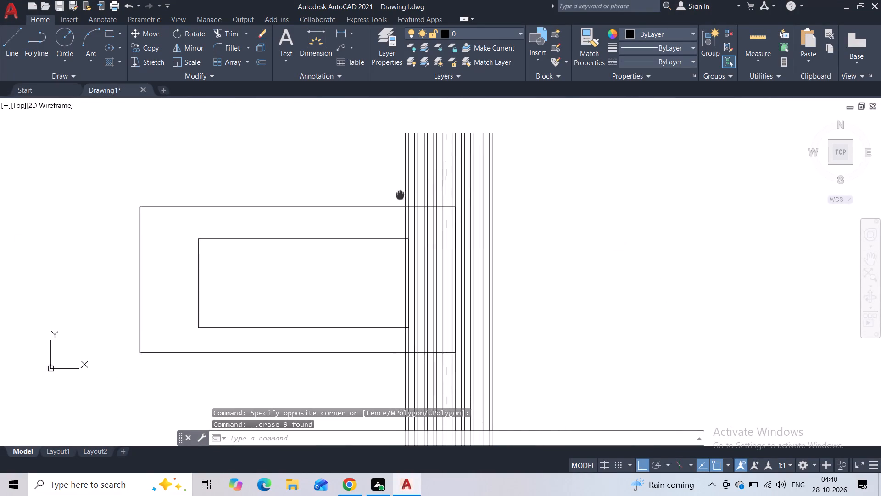
{"action": "middle_click_drag", "start_coordinate": [406, 191], "coordinate": [433, 178]}
{"action": "scroll", "coordinate": [396, 181], "scroll_direction": "down", "scroll_amount": 1}
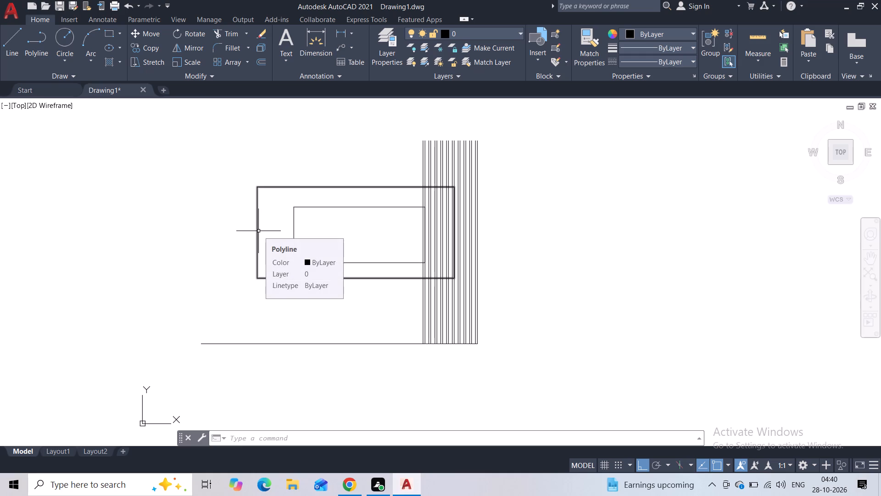
{"action": "left_click", "coordinate": [324, 207]}
{"action": "left_click", "coordinate": [358, 208]}
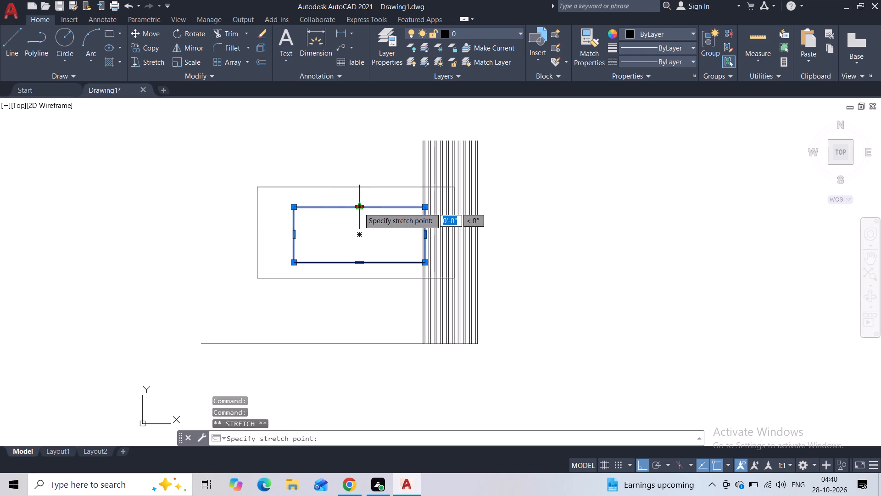
{"action": "left_click", "coordinate": [359, 200]}
{"action": "left_click", "coordinate": [359, 187]}
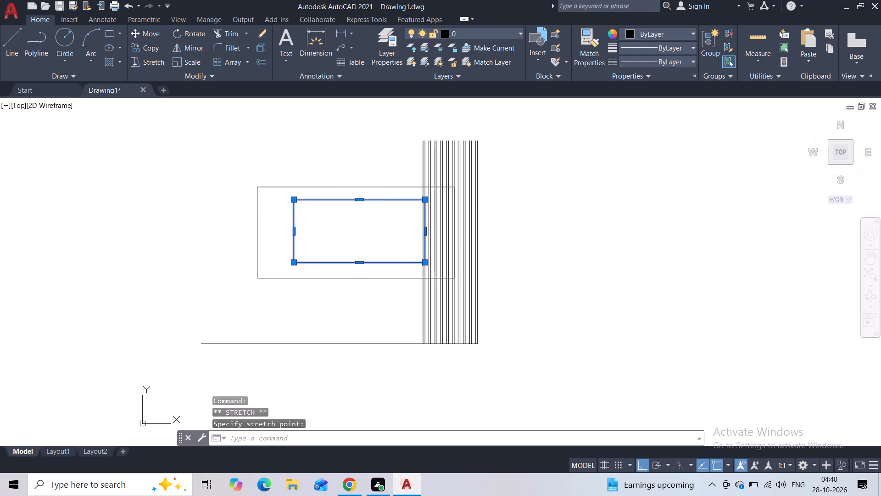
{"action": "left_click", "coordinate": [358, 187]}
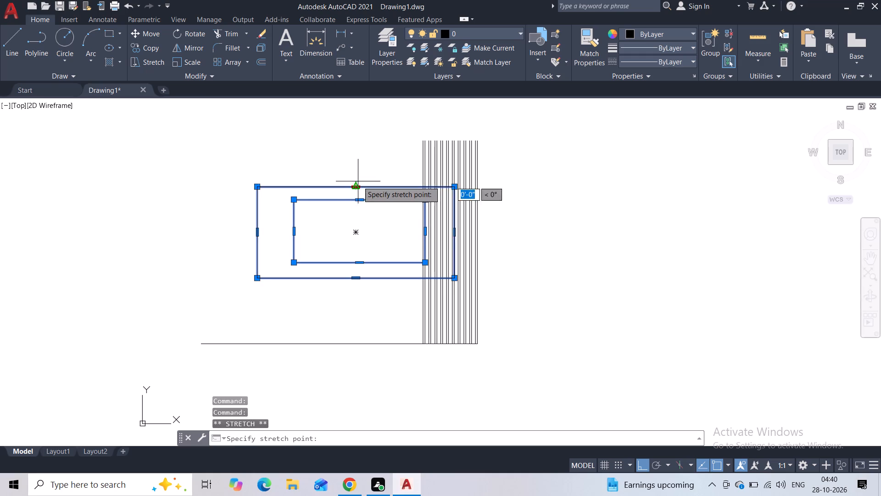
{"action": "left_click", "coordinate": [357, 179]}
{"action": "key", "text": "Escape"}
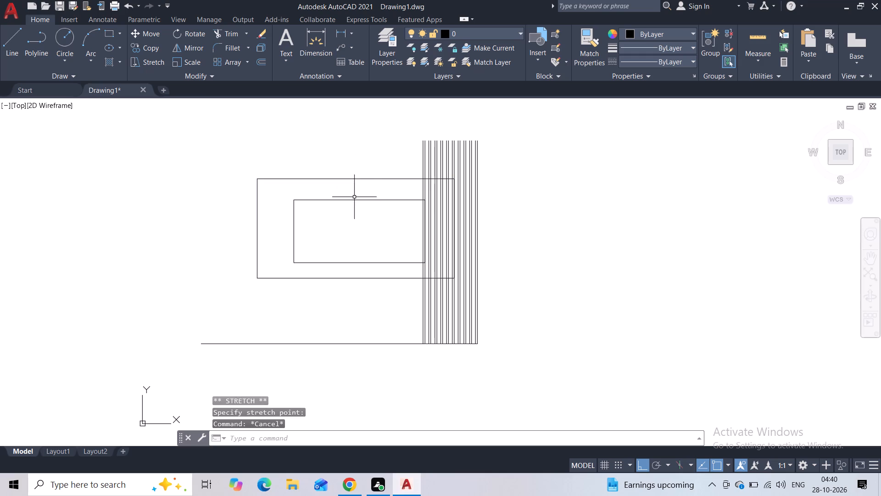
Stretch the inner rectangle's top edge upward again, closer to the outer rectangle's top edge.
{"action": "left_click", "coordinate": [354, 201]}
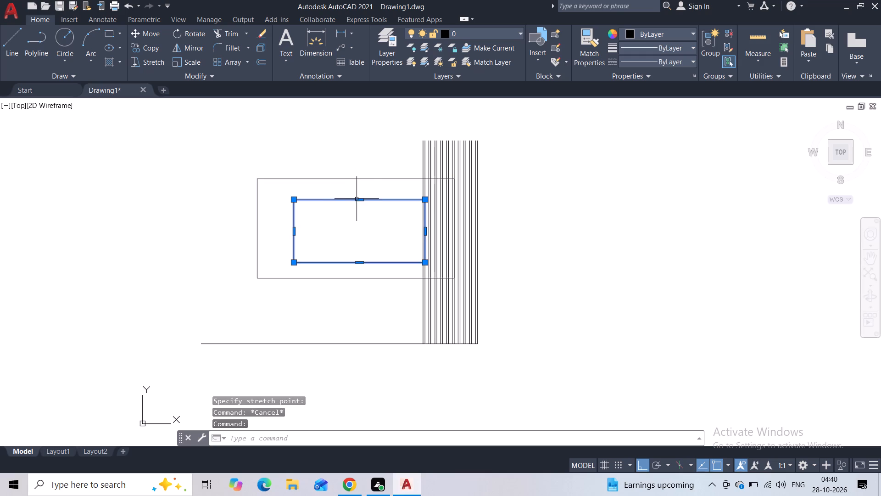
{"action": "left_click", "coordinate": [358, 202]}
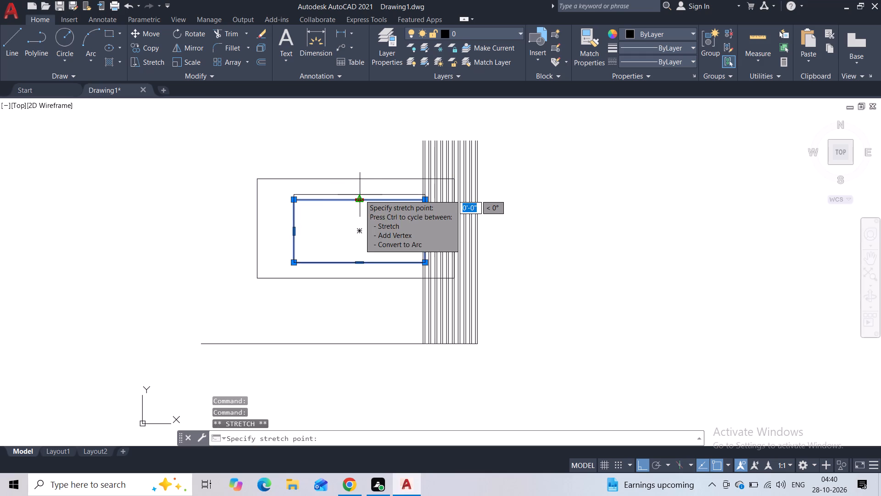
{"action": "left_click", "coordinate": [360, 195]}
{"action": "left_click", "coordinate": [360, 199]}
{"action": "left_click", "coordinate": [360, 192]}
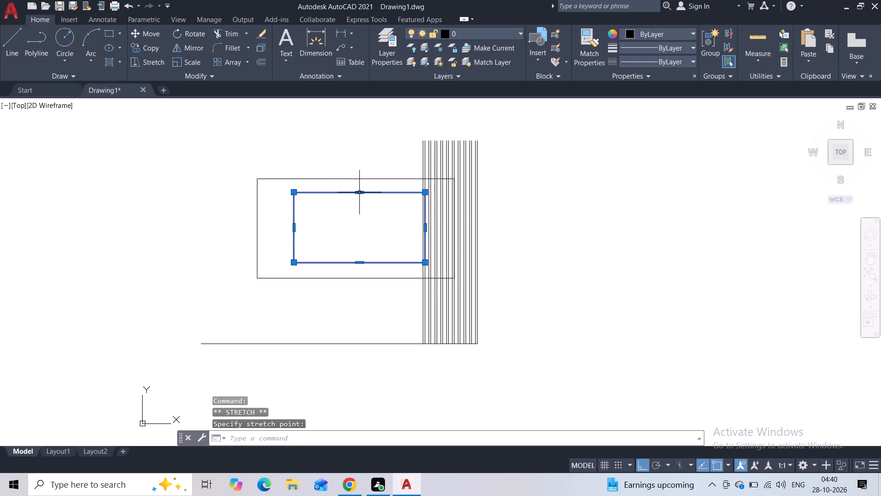
{"action": "key", "text": "Escape"}
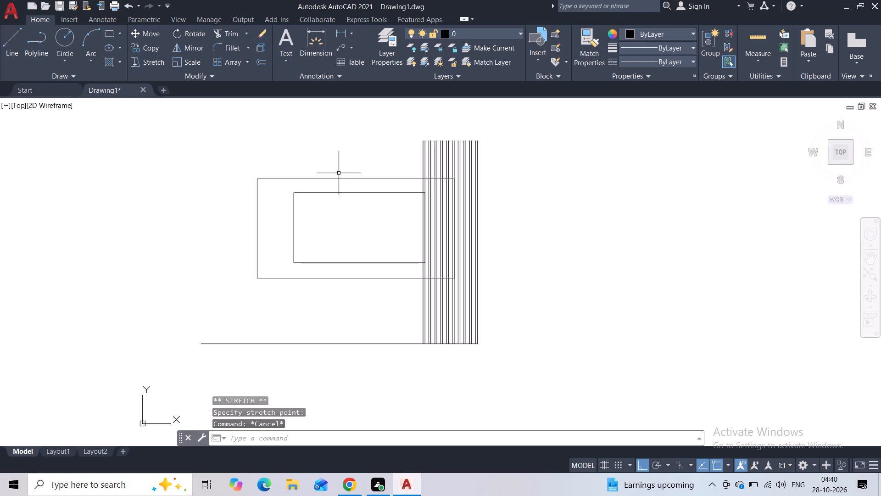
Offset the inner rectangle 2" inward.
{"action": "scroll", "coordinate": [339, 173], "scroll_direction": "up", "scroll_amount": 1}
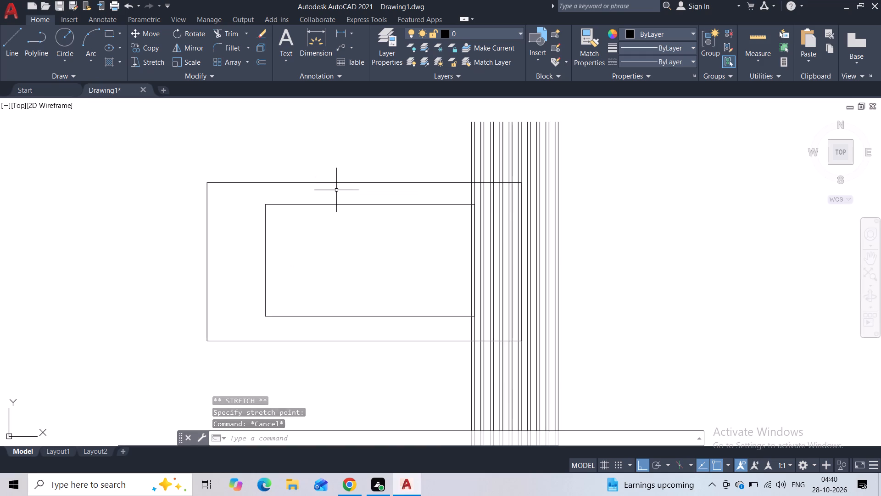
{"action": "left_click", "coordinate": [336, 192]}
{"action": "left_click", "coordinate": [328, 223]}
{"action": "left_click", "coordinate": [263, 69]}
{"action": "left_click", "coordinate": [260, 60]}
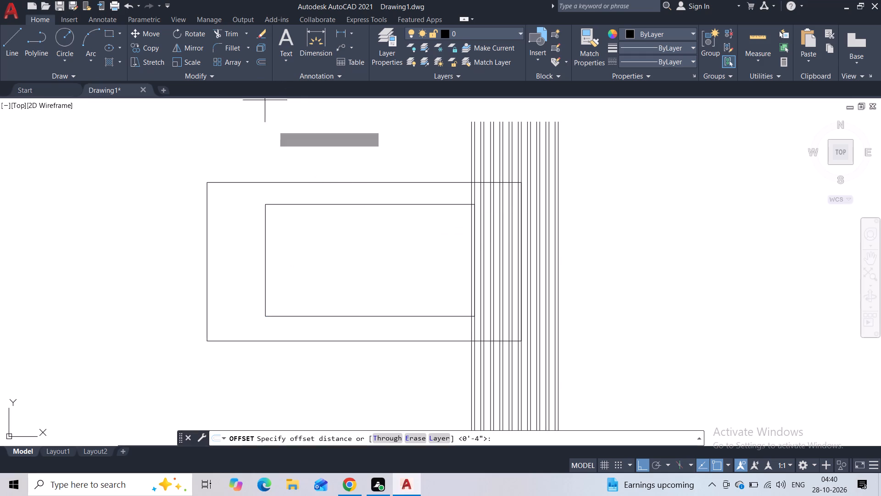
{"action": "type", "text": "2\""}
{"action": "key", "text": "Return"}
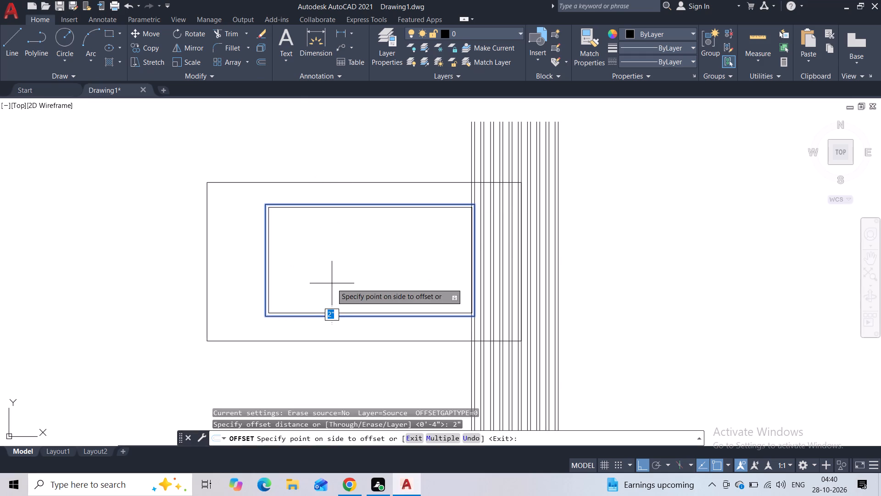
{"action": "left_click", "coordinate": [338, 280]}
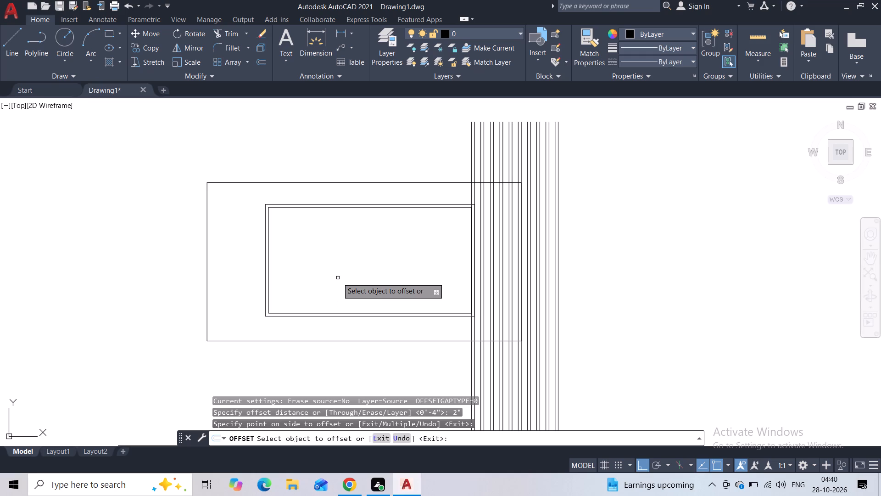
{"action": "key", "text": "Escape"}
Draw a line 2" down from the inner rectangle's bottom-left corner, across to below its bottom-right corner, and back up to the rectangle.
{"action": "middle_click_drag", "start_coordinate": [322, 299], "coordinate": [322, 293]}
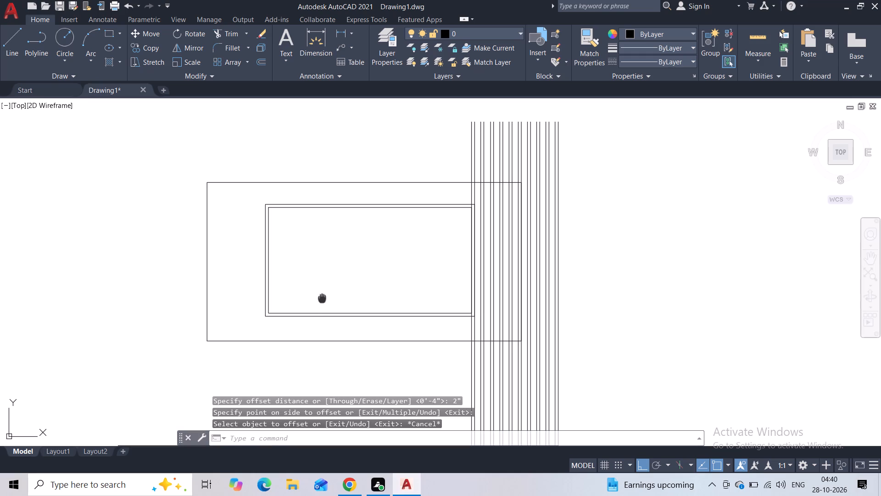
{"action": "middle_click_drag", "start_coordinate": [322, 293], "coordinate": [320, 276]}
{"action": "scroll", "coordinate": [319, 278], "scroll_direction": "up", "scroll_amount": 1}
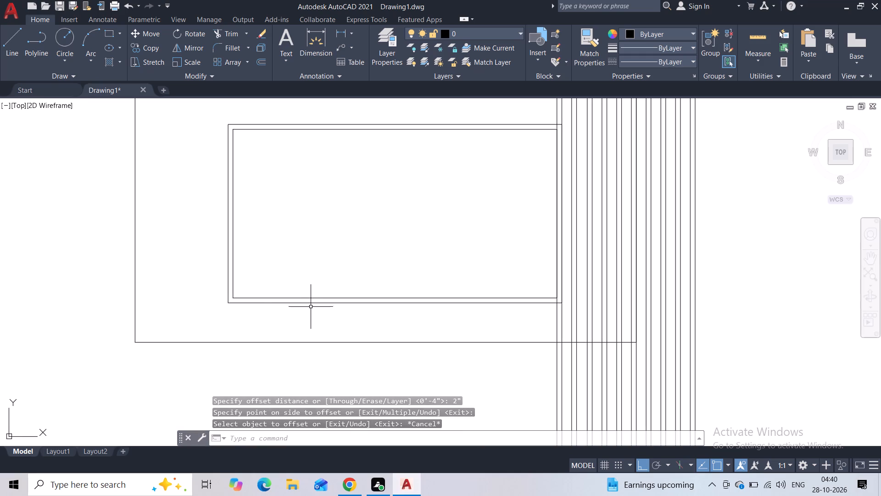
{"action": "left_click", "coordinate": [16, 51]}
{"action": "scroll", "coordinate": [237, 313], "scroll_direction": "up", "scroll_amount": 1}
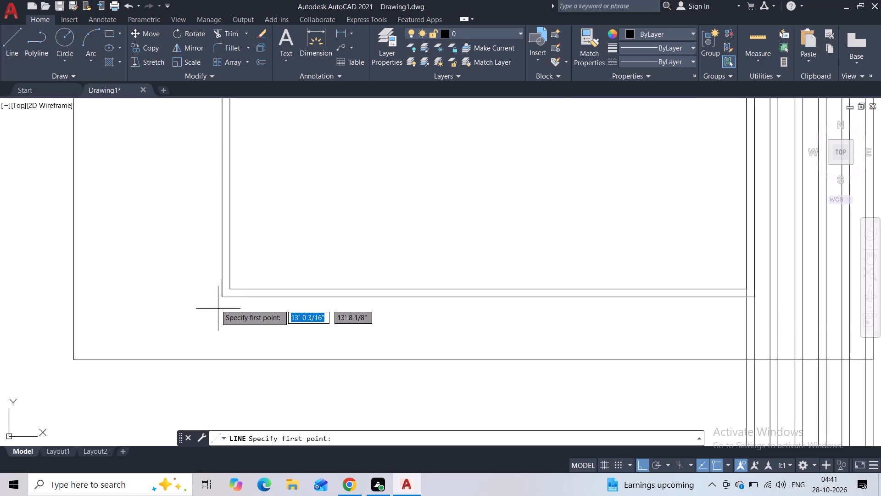
{"action": "left_click", "coordinate": [223, 298]}
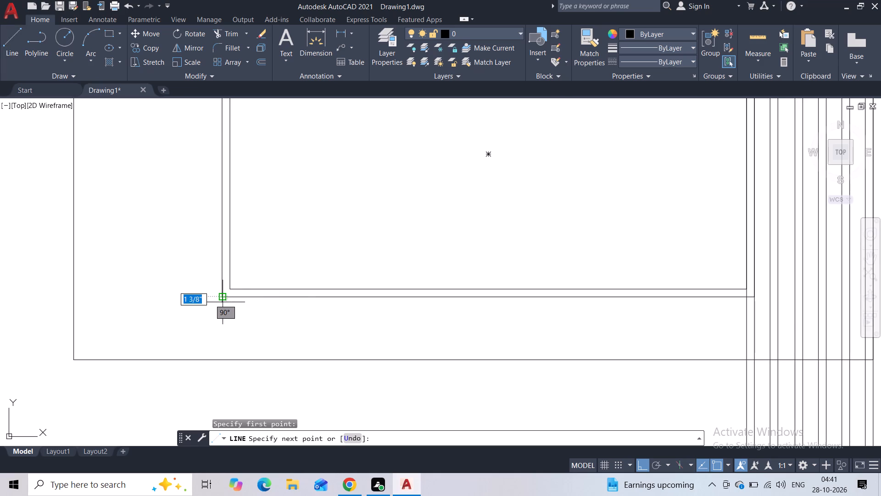
{"action": "type", "text": "2\""}
{"action": "key", "text": "Return"}
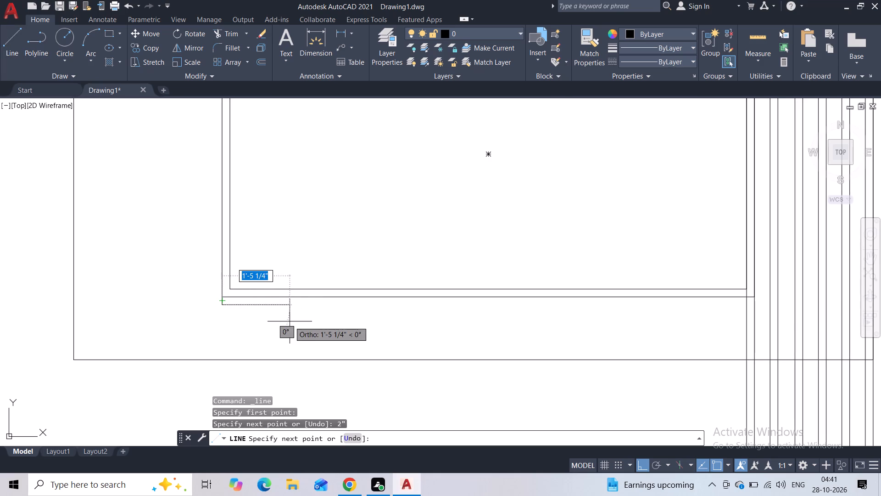
{"action": "scroll", "coordinate": [328, 321], "scroll_direction": "down", "scroll_amount": 2}
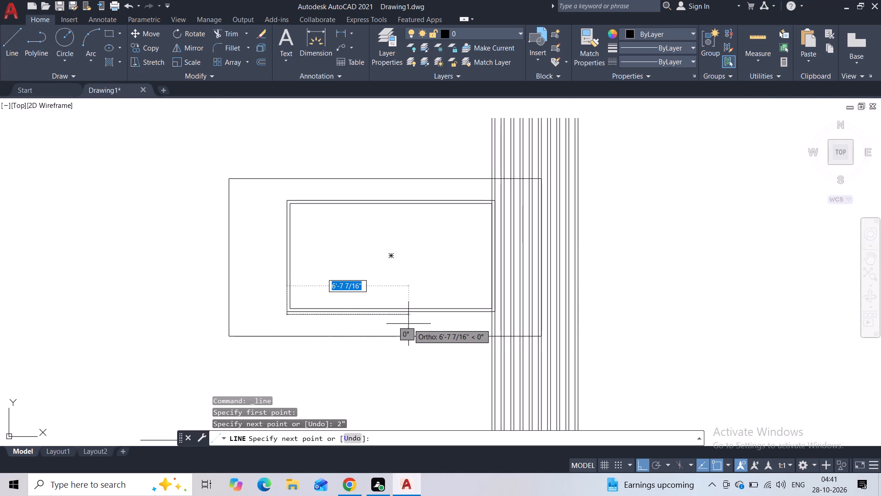
{"action": "middle_click_drag", "start_coordinate": [410, 324], "coordinate": [353, 334]}
{"action": "scroll", "coordinate": [353, 334], "scroll_direction": "up", "scroll_amount": 1}
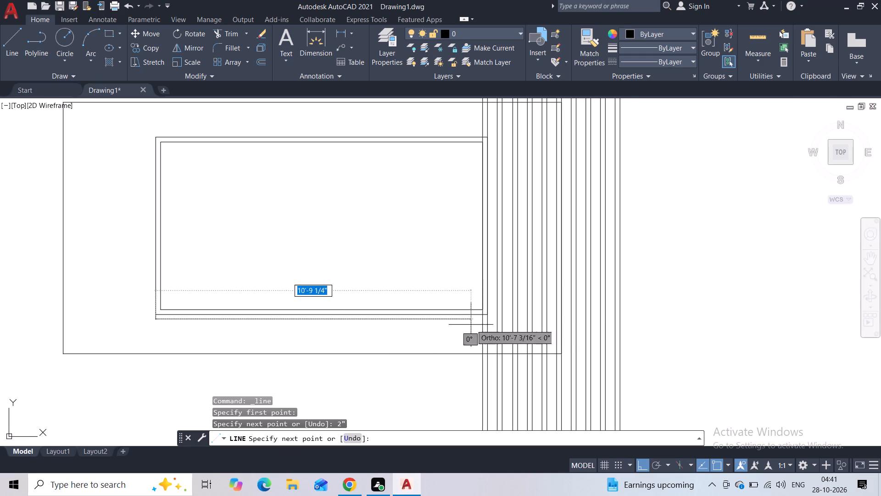
{"action": "scroll", "coordinate": [483, 325], "scroll_direction": "up", "scroll_amount": 2}
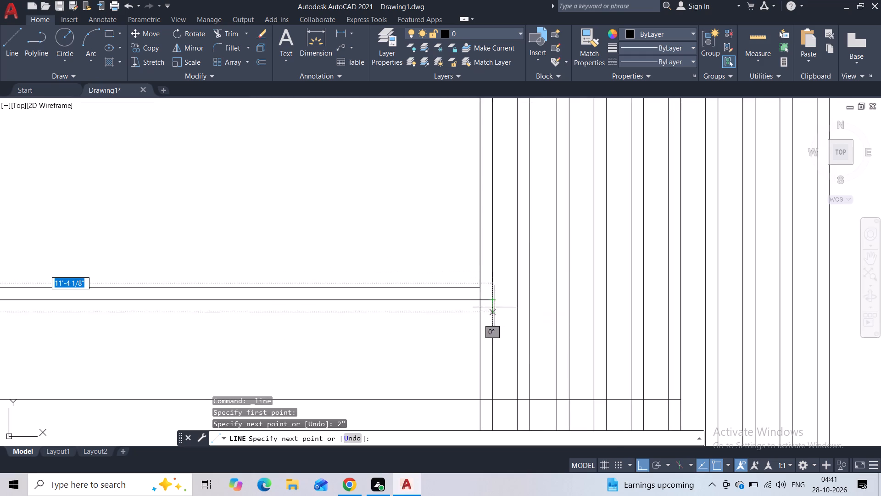
{"action": "left_click", "coordinate": [494, 313]}
{"action": "left_click", "coordinate": [494, 304]}
{"action": "key", "text": "Escape"}
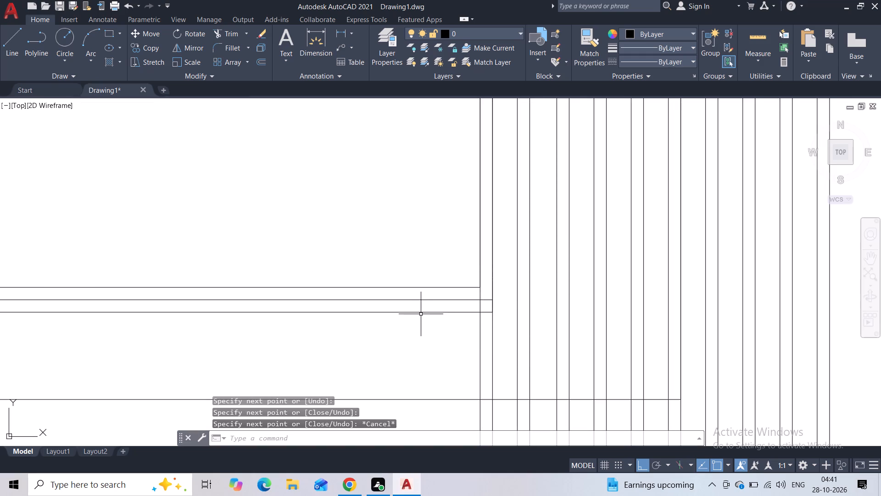
Trim away the portions of the vertical lines that lie inside the outer rectangle, beside the framed inner rectangle.
{"action": "scroll", "coordinate": [437, 298], "scroll_direction": "down", "scroll_amount": 3}
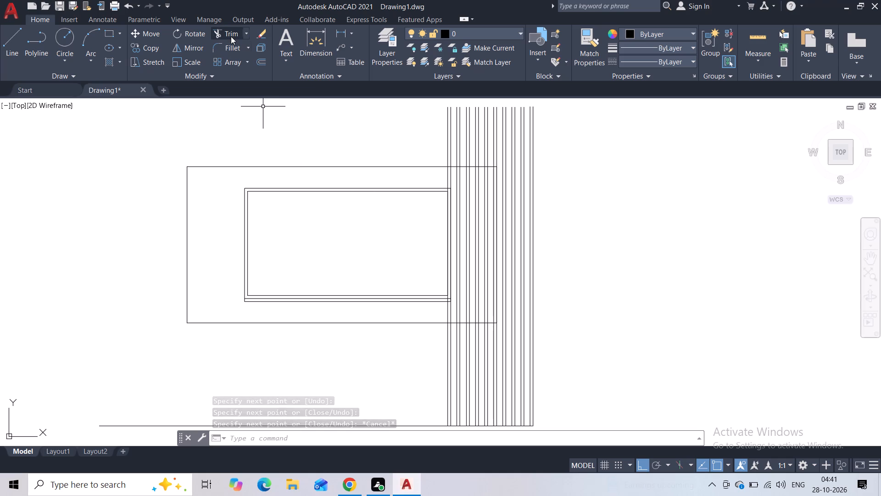
{"action": "left_click", "coordinate": [231, 36]}
{"action": "left_click_drag", "start_coordinate": [440, 180], "coordinate": [463, 179]}
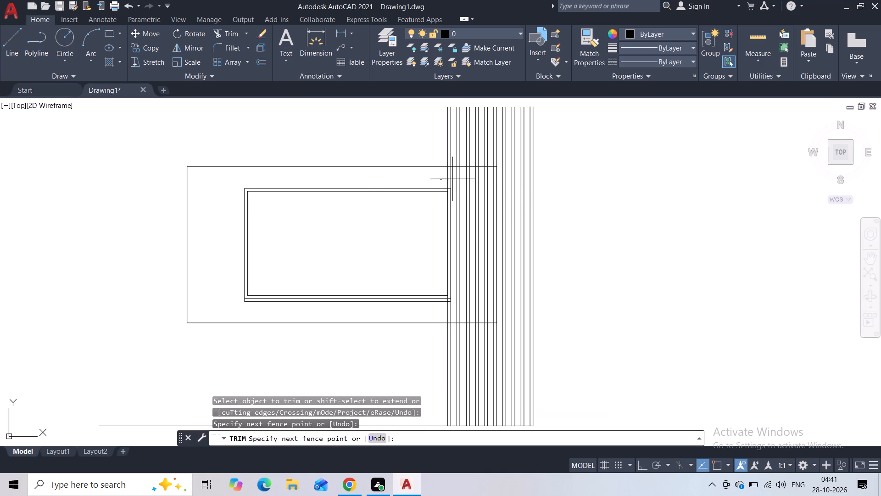
{"action": "left_click_drag", "start_coordinate": [463, 179], "coordinate": [479, 240]}
{"action": "scroll", "coordinate": [479, 240], "scroll_direction": "up", "scroll_amount": 1}
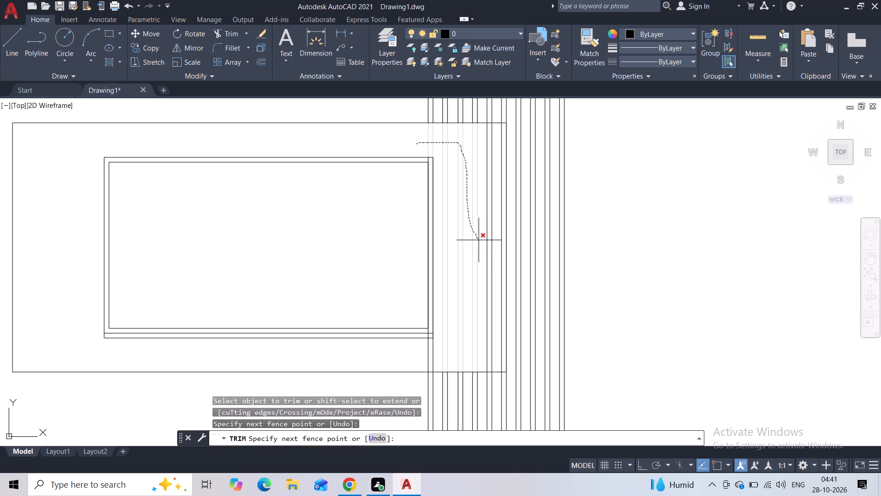
{"action": "left_click_drag", "start_coordinate": [479, 240], "coordinate": [507, 255]}
{"action": "scroll", "coordinate": [479, 240], "scroll_direction": "up", "scroll_amount": 1}
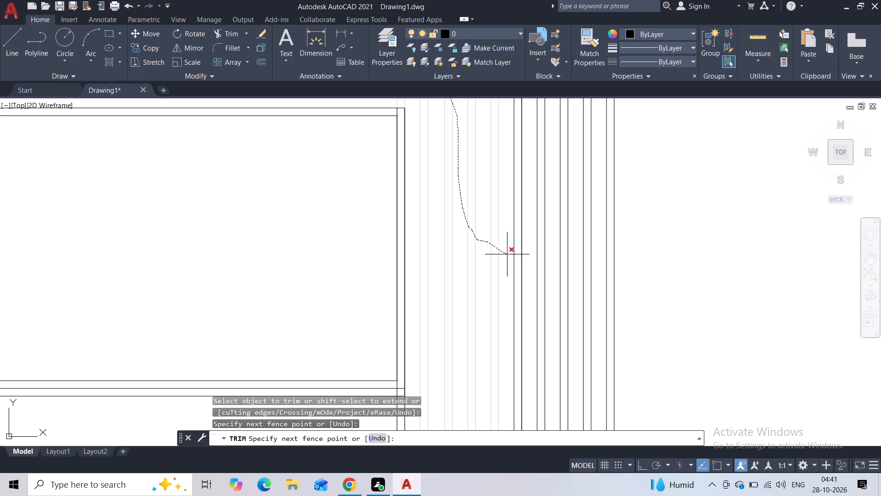
{"action": "left_click_drag", "start_coordinate": [507, 255], "coordinate": [514, 298]}
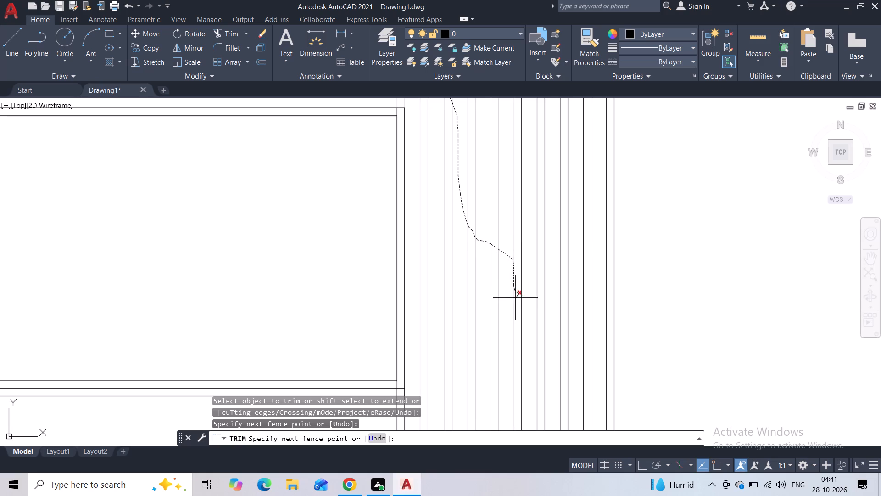
{"action": "left_click_drag", "start_coordinate": [514, 298], "coordinate": [474, 362]}
{"action": "scroll", "coordinate": [474, 361], "scroll_direction": "down", "scroll_amount": 2}
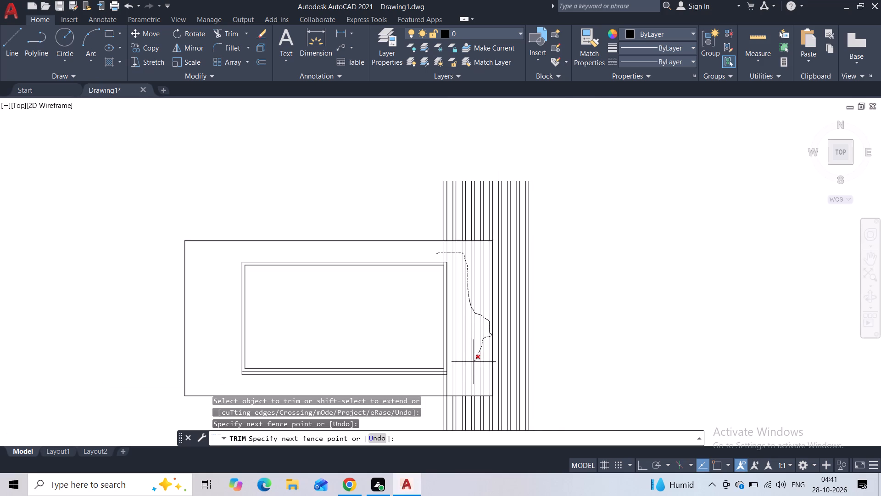
{"action": "left_click_drag", "start_coordinate": [474, 362], "coordinate": [440, 384]}
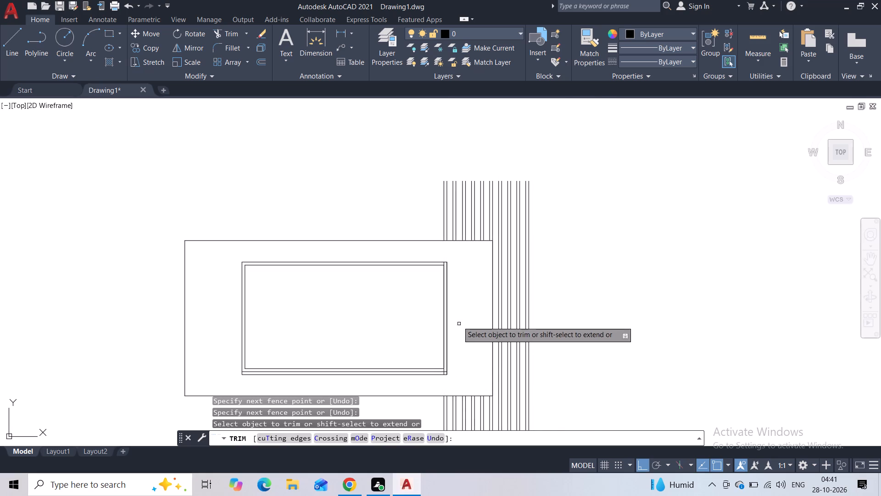
{"action": "scroll", "coordinate": [456, 314], "scroll_direction": "down", "scroll_amount": 1}
{"action": "middle_click_drag", "start_coordinate": [456, 314], "coordinate": [449, 248]}
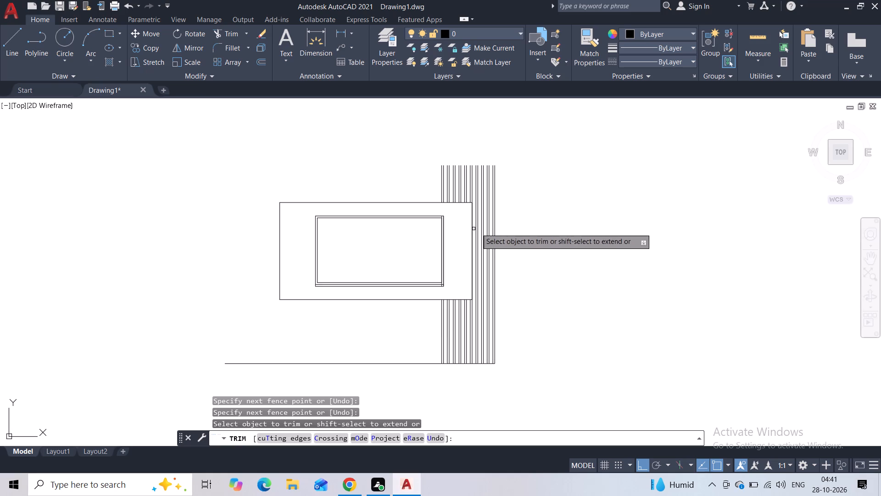
{"action": "key", "text": "Escape"}
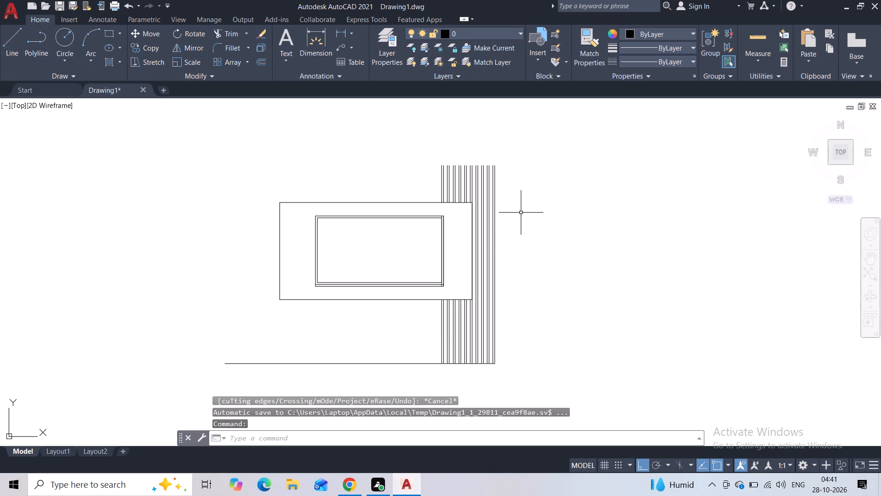
Trim the leftover vertical line pieces crossing the inner frame's top-right and bottom-right corners, including the strip below the frame.
{"action": "middle_click_drag", "start_coordinate": [427, 263], "coordinate": [428, 248]}
{"action": "scroll", "coordinate": [439, 210], "scroll_direction": "up", "scroll_amount": 5}
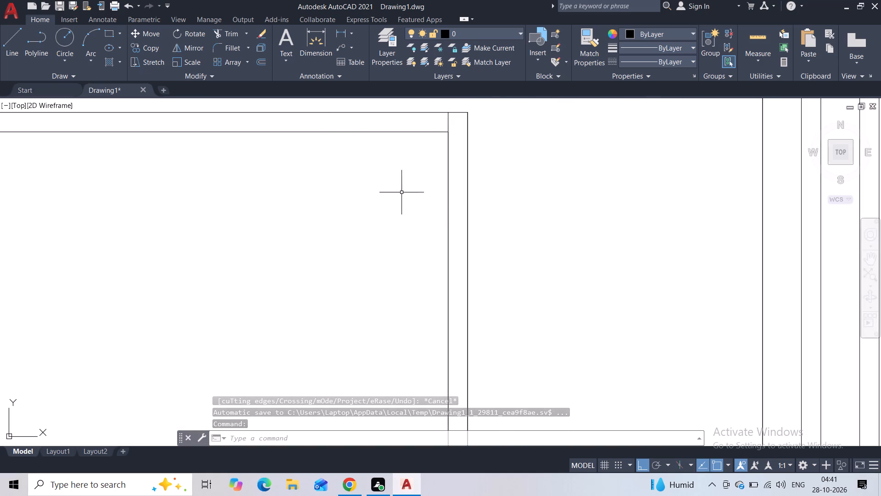
{"action": "left_click", "coordinate": [233, 36]}
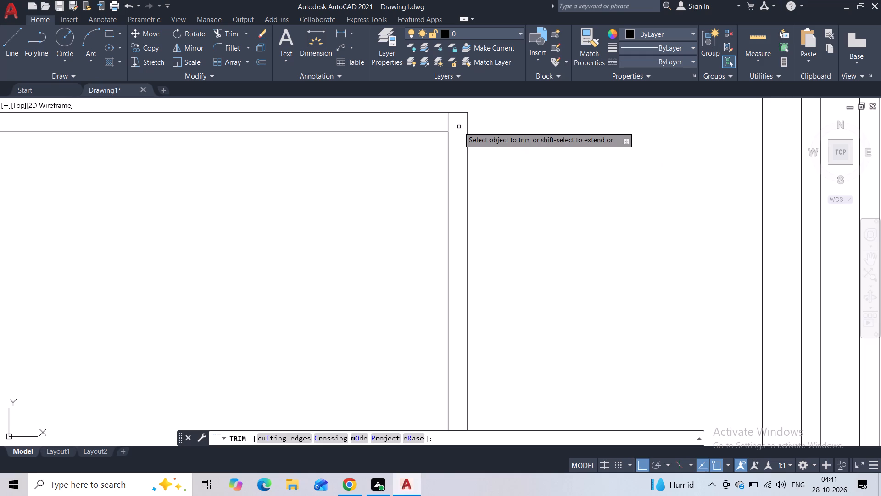
{"action": "left_click_drag", "start_coordinate": [458, 127], "coordinate": [426, 122]}
{"action": "scroll", "coordinate": [441, 179], "scroll_direction": "down", "scroll_amount": 3}
{"action": "middle_click_drag", "start_coordinate": [390, 263], "coordinate": [409, 220]}
{"action": "scroll", "coordinate": [446, 292], "scroll_direction": "up", "scroll_amount": 1}
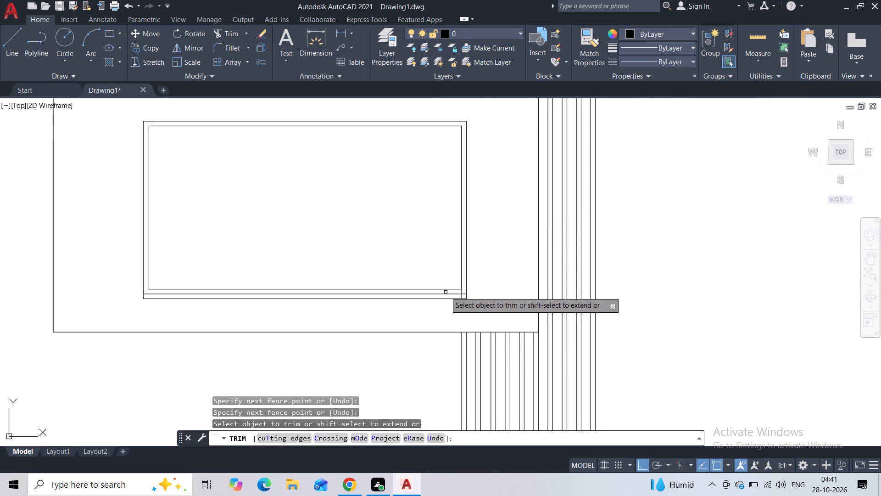
{"action": "scroll", "coordinate": [446, 292], "scroll_direction": "up", "scroll_amount": 3}
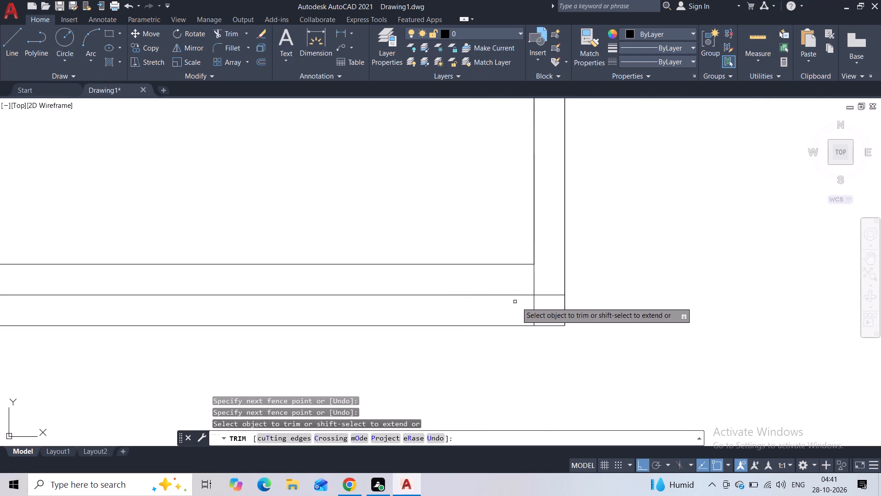
{"action": "scroll", "coordinate": [533, 307], "scroll_direction": "up", "scroll_amount": 2}
{"action": "left_click_drag", "start_coordinate": [540, 308], "coordinate": [513, 308]}
{"action": "left_click_drag", "start_coordinate": [566, 232], "coordinate": [495, 232]}
{"action": "scroll", "coordinate": [493, 233], "scroll_direction": "down", "scroll_amount": 5}
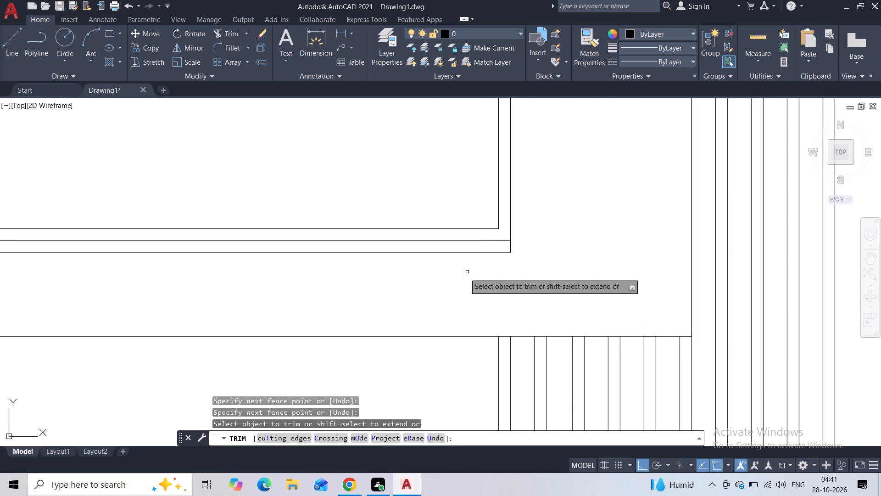
{"action": "scroll", "coordinate": [448, 283], "scroll_direction": "down", "scroll_amount": 2}
{"action": "middle_click_drag", "start_coordinate": [404, 282], "coordinate": [470, 278]}
{"action": "key", "text": "Escape"}
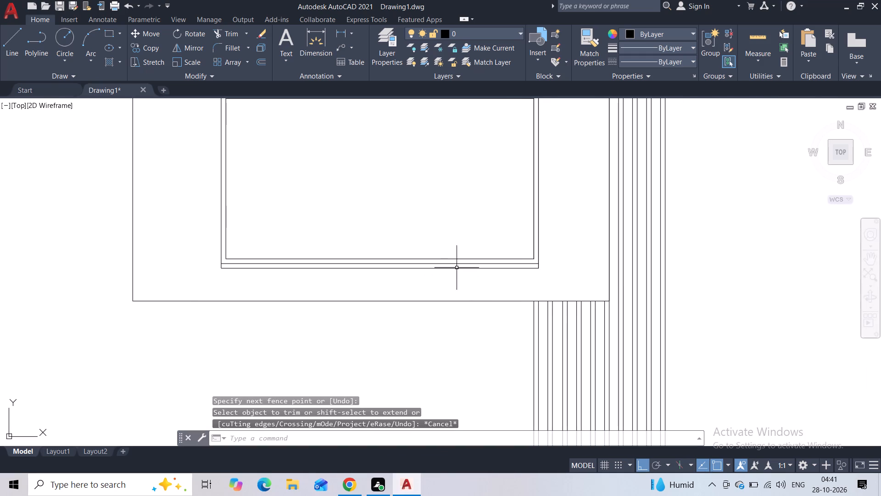
With Ortho off, draw a slanted line about 2 11/16" long, down and rightward from the bottom strip's lower edge at about 48°.
{"action": "left_click", "coordinate": [17, 48]}
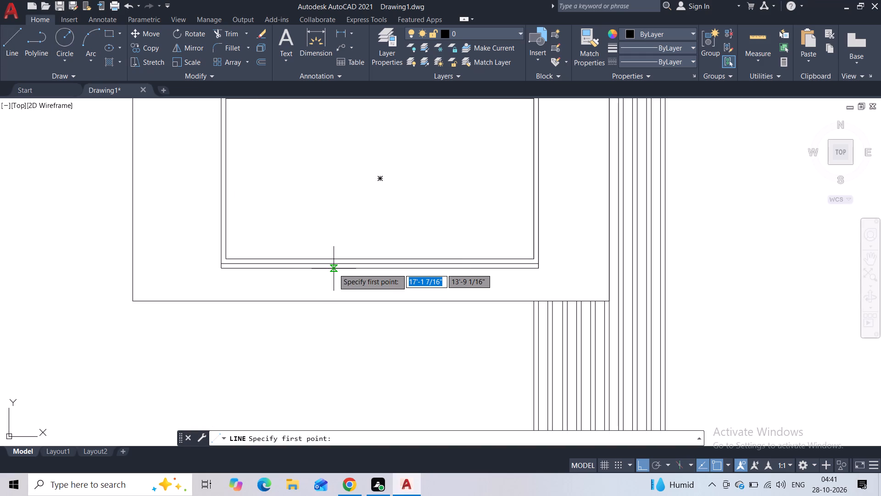
{"action": "key", "text": "F8"}
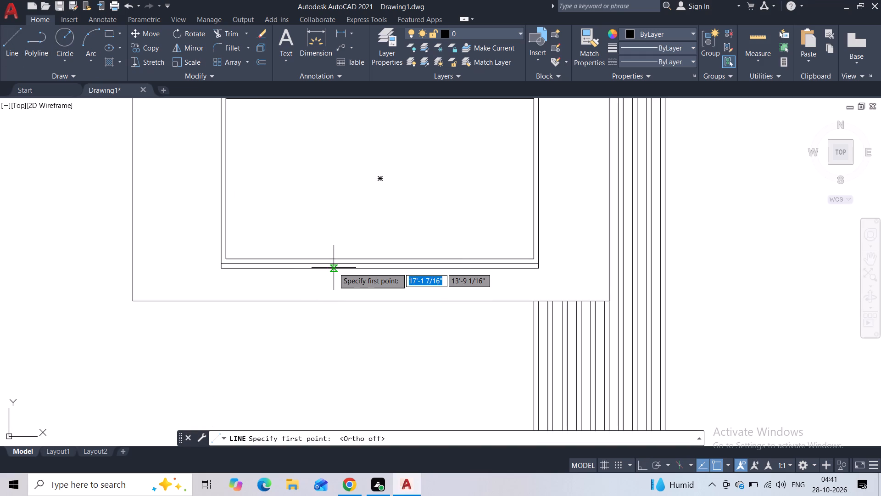
{"action": "scroll", "coordinate": [334, 268], "scroll_direction": "up", "scroll_amount": 2}
{"action": "left_click", "coordinate": [334, 265]}
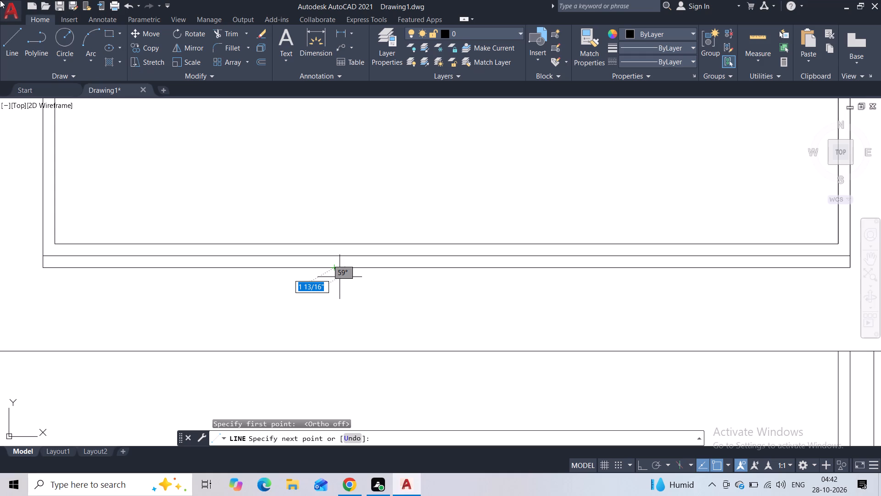
{"action": "scroll", "coordinate": [2, 6], "scroll_direction": "down", "scroll_amount": 4}
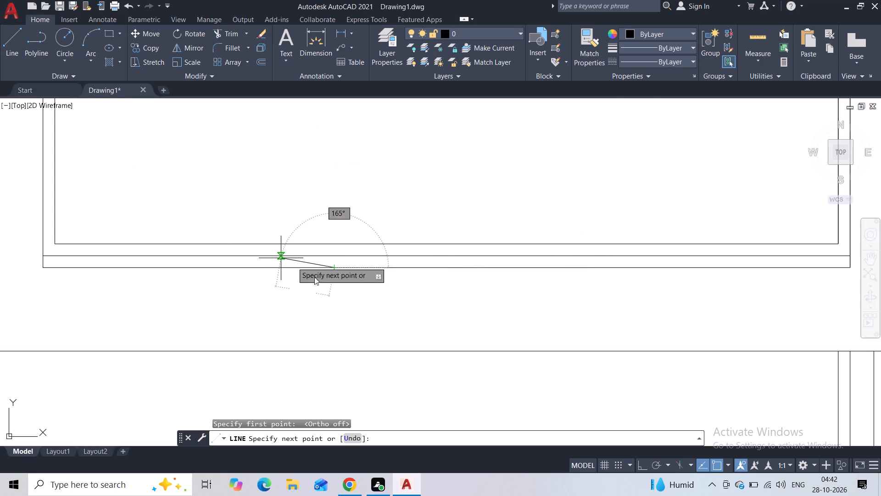
{"action": "scroll", "coordinate": [327, 283], "scroll_direction": "down", "scroll_amount": 2}
{"action": "scroll", "coordinate": [345, 283], "scroll_direction": "up", "scroll_amount": 1}
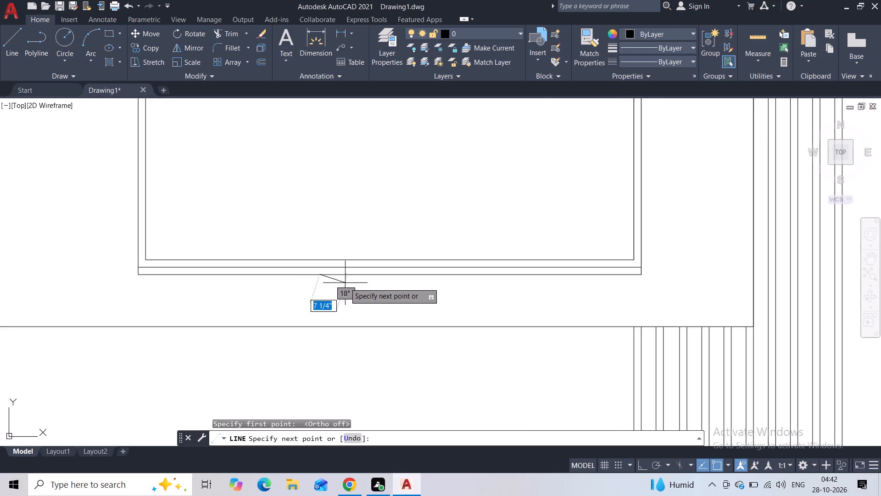
{"action": "scroll", "coordinate": [345, 283], "scroll_direction": "up", "scroll_amount": 2}
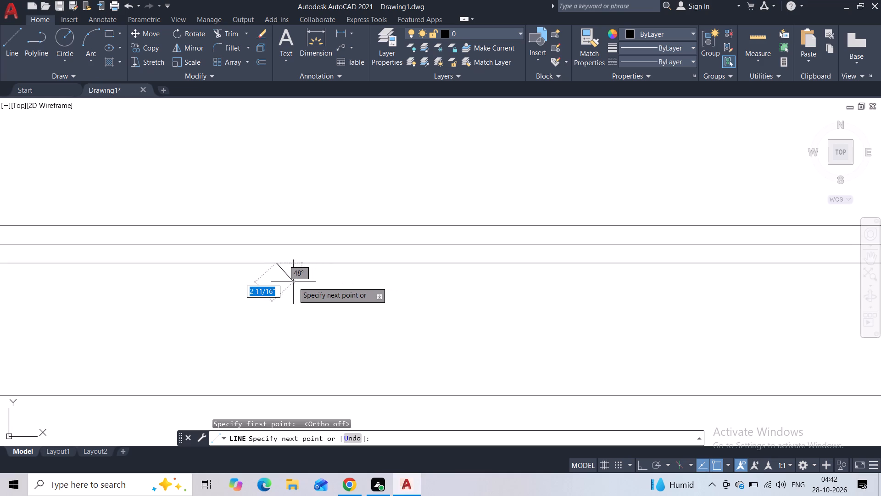
{"action": "left_click", "coordinate": [293, 282]}
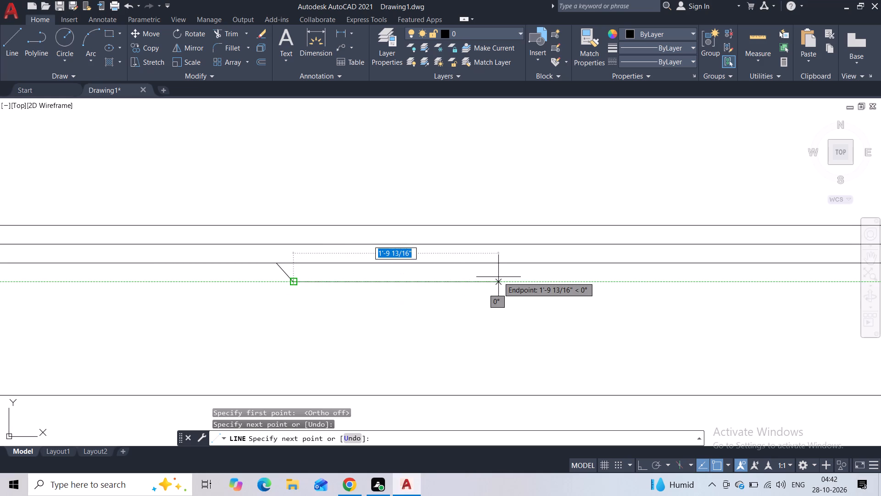
{"action": "scroll", "coordinate": [498, 277], "scroll_direction": "down", "scroll_amount": 2}
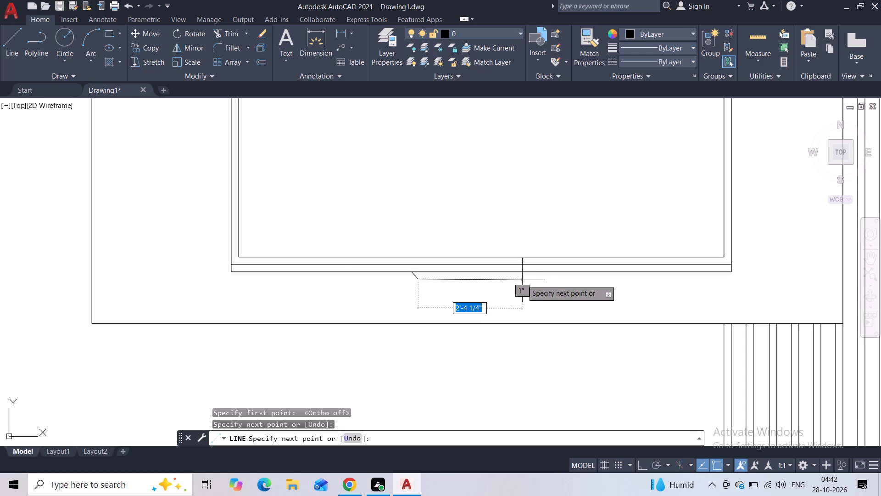
{"action": "scroll", "coordinate": [522, 280], "scroll_direction": "up", "scroll_amount": 1}
{"action": "key", "text": "Escape"}
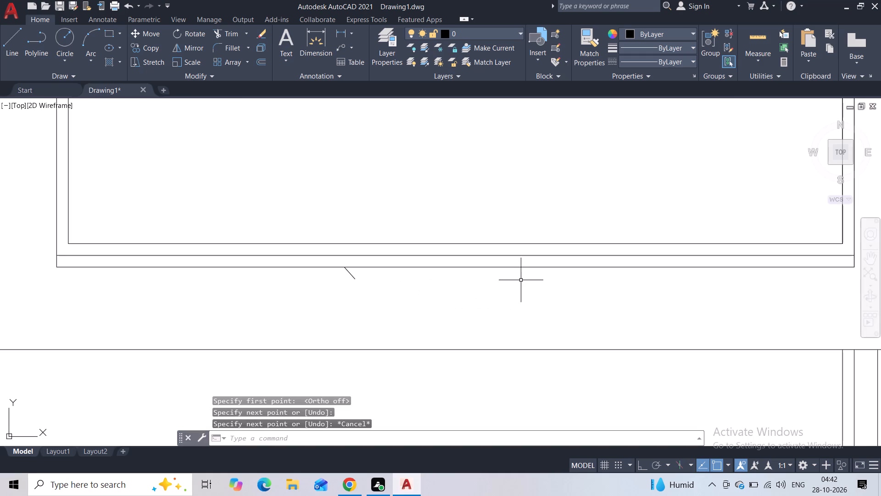
From the slanted line's lower end, draw a horizontal line about 2'-4 7/8" long and a short slanted line back up to the strip.
{"action": "key", "text": "space"}
{"action": "left_click", "coordinate": [354, 280]}
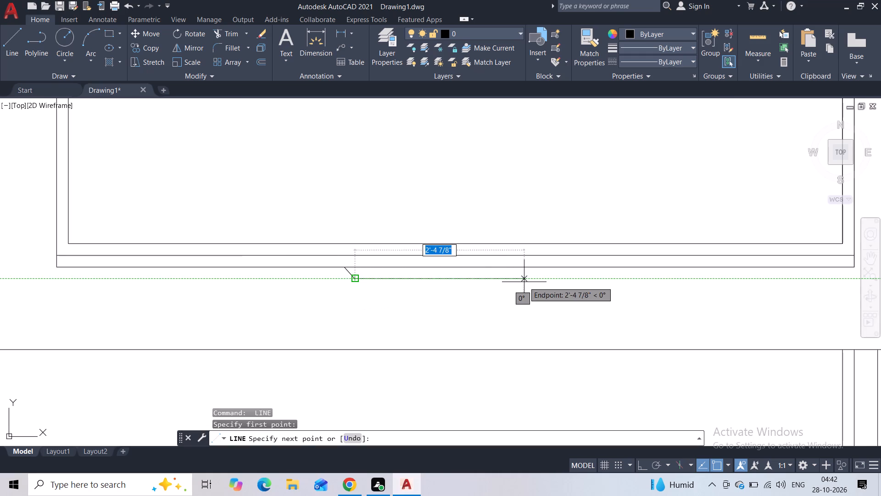
{"action": "left_click", "coordinate": [524, 282]}
{"action": "left_click", "coordinate": [534, 270]}
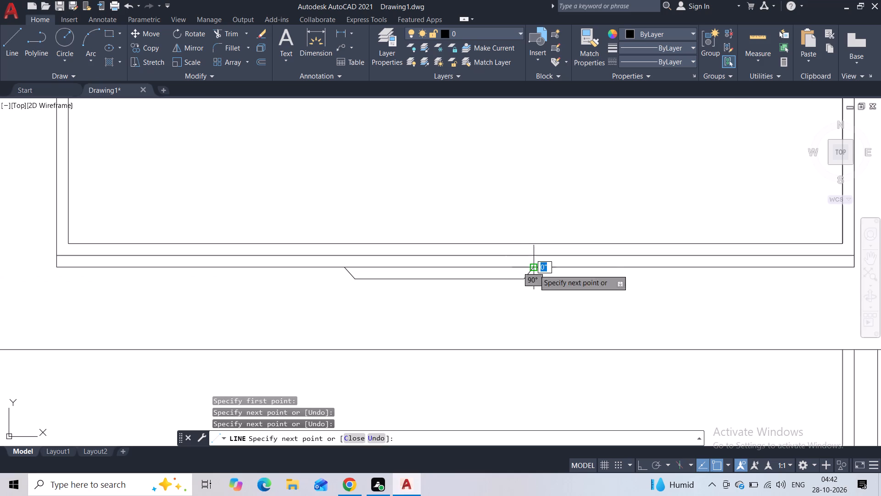
{"action": "key", "text": "Escape"}
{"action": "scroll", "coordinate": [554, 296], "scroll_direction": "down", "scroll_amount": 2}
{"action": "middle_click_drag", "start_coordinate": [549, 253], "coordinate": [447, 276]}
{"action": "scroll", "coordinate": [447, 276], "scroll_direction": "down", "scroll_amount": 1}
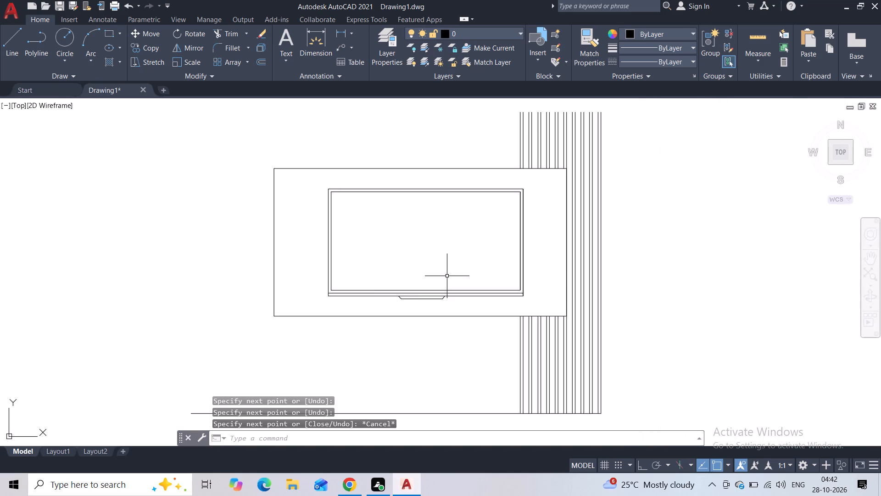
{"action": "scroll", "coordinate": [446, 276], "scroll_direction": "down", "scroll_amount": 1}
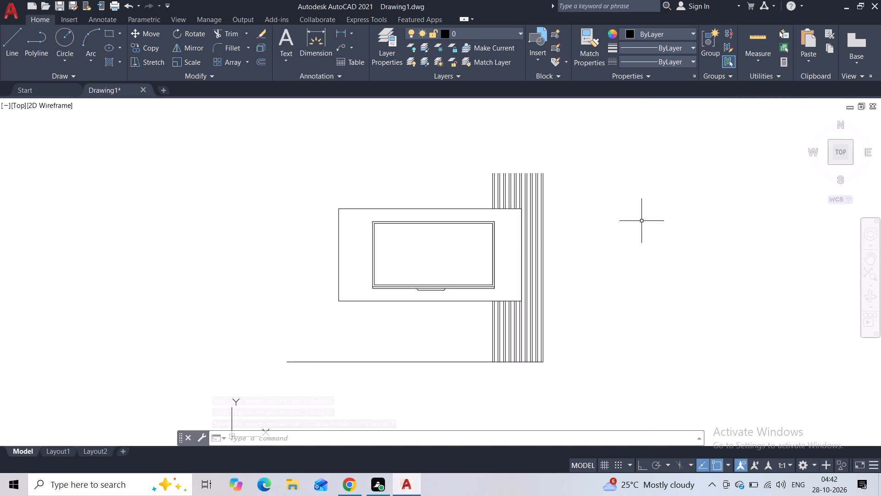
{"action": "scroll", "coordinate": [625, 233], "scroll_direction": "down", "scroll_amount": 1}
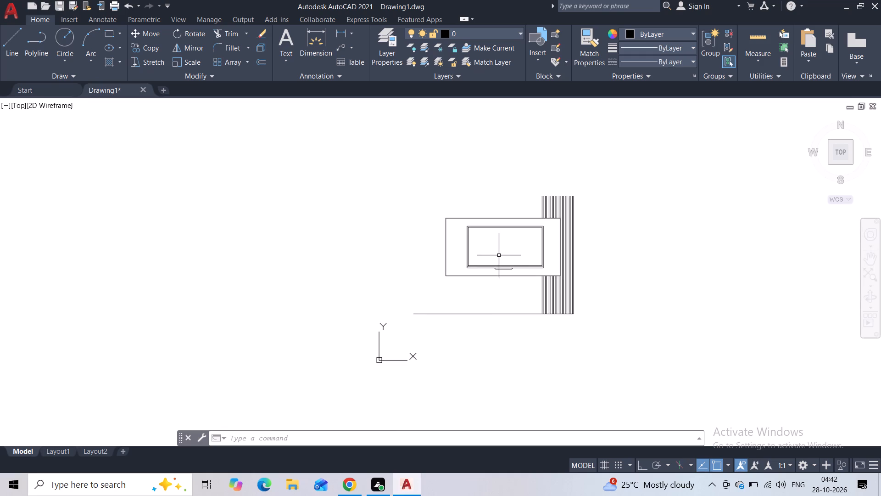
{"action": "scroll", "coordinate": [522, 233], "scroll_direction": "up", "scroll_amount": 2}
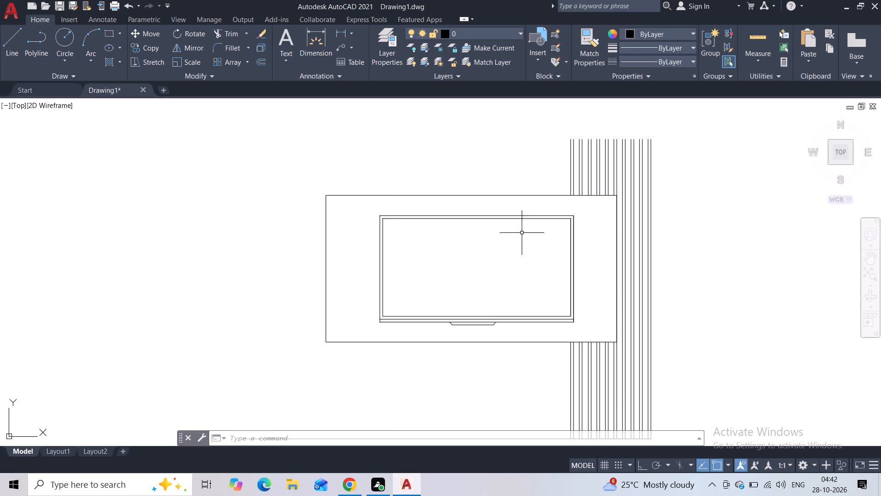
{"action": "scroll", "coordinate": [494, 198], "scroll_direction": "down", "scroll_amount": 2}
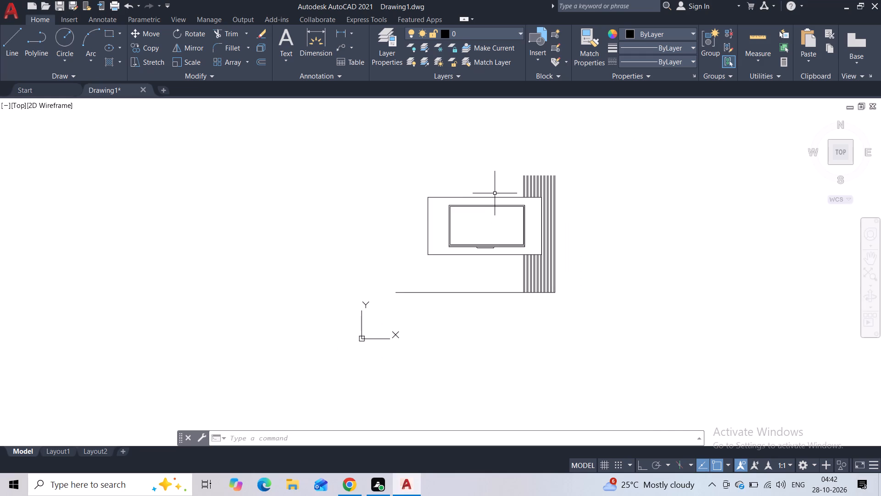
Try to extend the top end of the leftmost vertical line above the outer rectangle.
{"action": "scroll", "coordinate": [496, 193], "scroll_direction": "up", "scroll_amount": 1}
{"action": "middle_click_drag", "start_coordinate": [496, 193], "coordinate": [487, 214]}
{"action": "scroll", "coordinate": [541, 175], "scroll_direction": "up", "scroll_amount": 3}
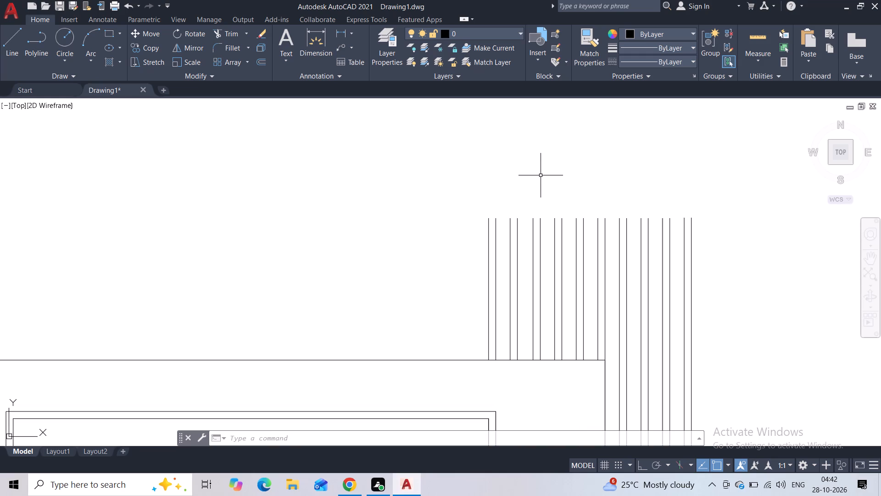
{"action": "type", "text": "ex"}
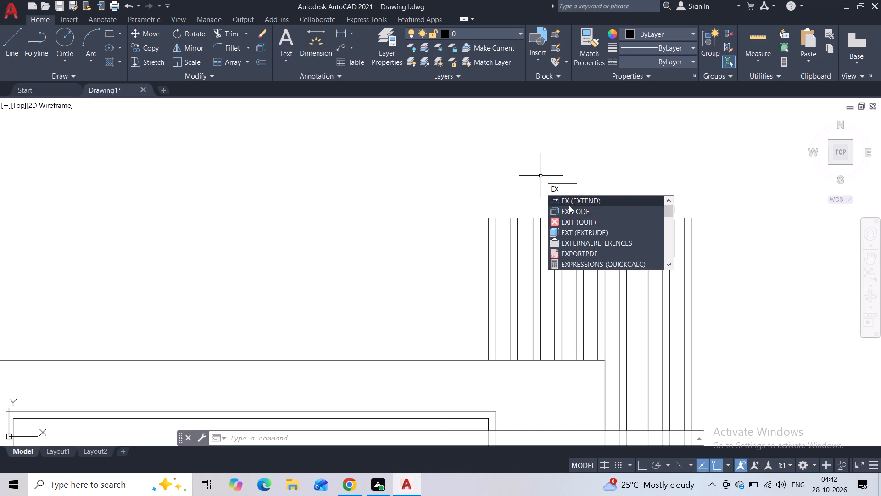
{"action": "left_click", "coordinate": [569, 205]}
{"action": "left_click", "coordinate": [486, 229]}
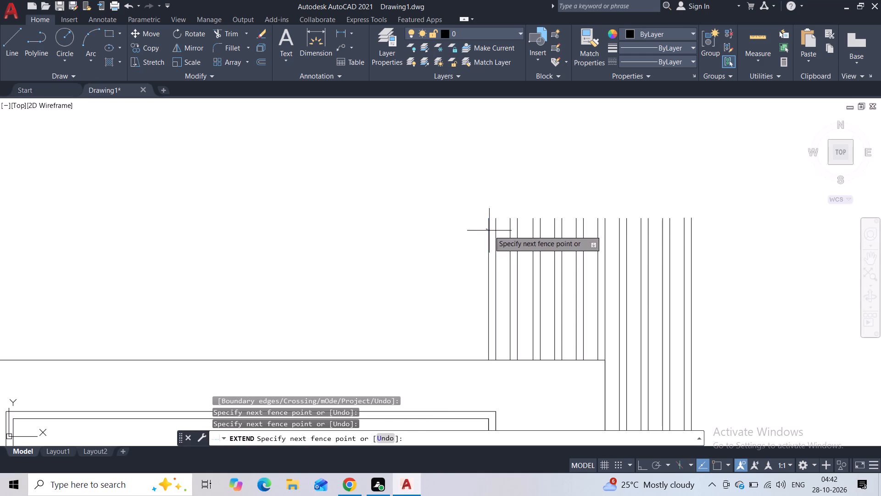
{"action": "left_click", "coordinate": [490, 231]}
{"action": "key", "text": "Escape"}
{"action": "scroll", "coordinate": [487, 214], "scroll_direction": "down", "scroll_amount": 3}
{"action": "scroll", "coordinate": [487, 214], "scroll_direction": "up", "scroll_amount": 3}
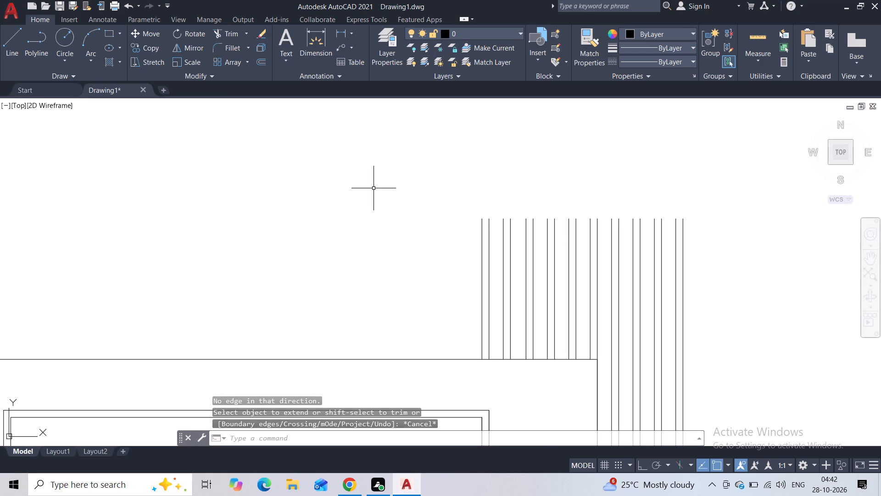
With Ortho on, draw a vertical line about 4'-8 15/16" upward from the top end of the leftmost slat line.
{"action": "left_click", "coordinate": [0, 48]}
{"action": "left_click", "coordinate": [9, 46]}
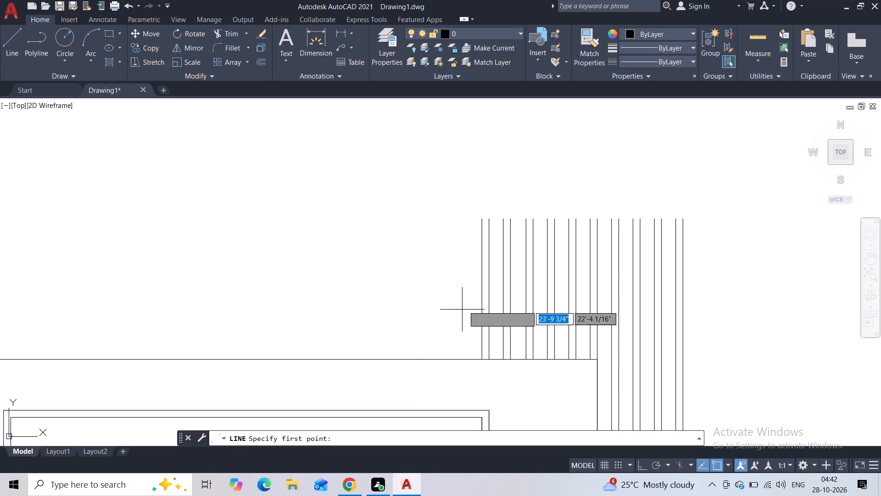
{"action": "scroll", "coordinate": [470, 277], "scroll_direction": "up", "scroll_amount": 1}
{"action": "middle_click_drag", "start_coordinate": [475, 250], "coordinate": [415, 350]}
{"action": "left_click", "coordinate": [429, 287]}
{"action": "middle_click_drag", "start_coordinate": [426, 218], "coordinate": [424, 286]}
{"action": "scroll", "coordinate": [424, 286], "scroll_direction": "down", "scroll_amount": 2}
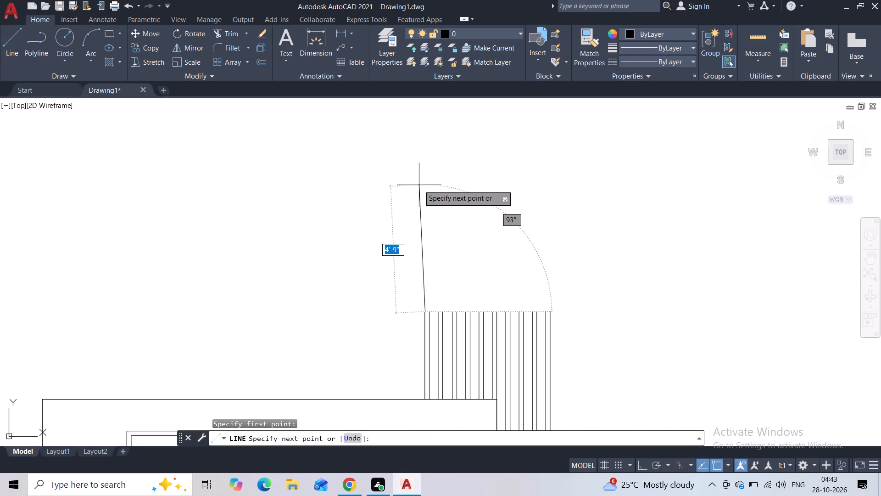
{"action": "key", "text": "F8"}
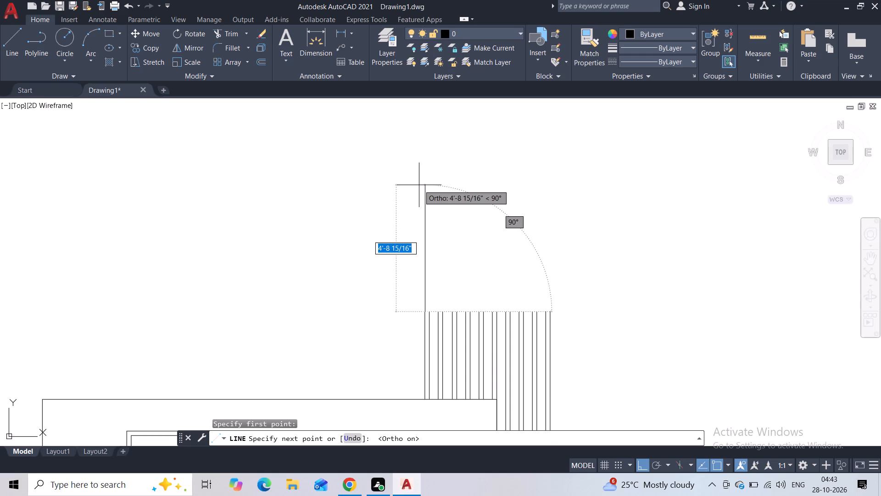
{"action": "left_click", "coordinate": [419, 185]}
{"action": "key", "text": "Escape"}
Draw vertical lines up from the tops of the second and third slat lines, matching the height of the first extension.
{"action": "key", "text": "space"}
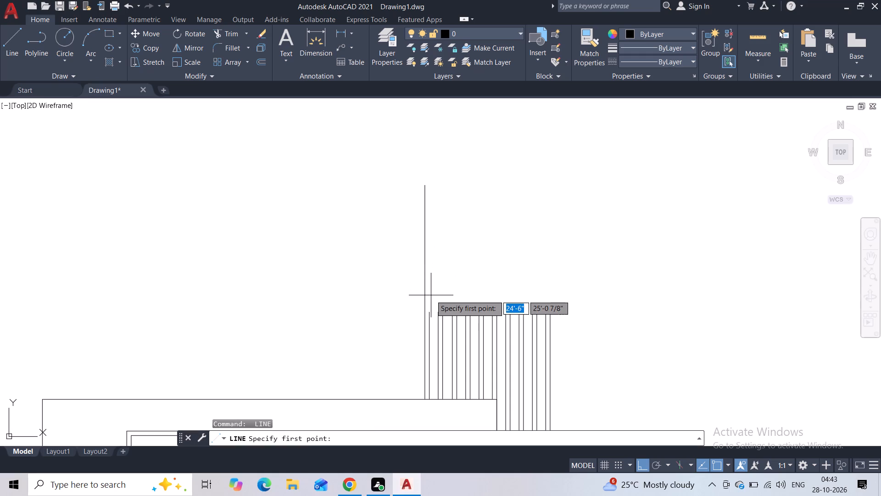
{"action": "scroll", "coordinate": [430, 302], "scroll_direction": "up", "scroll_amount": 1}
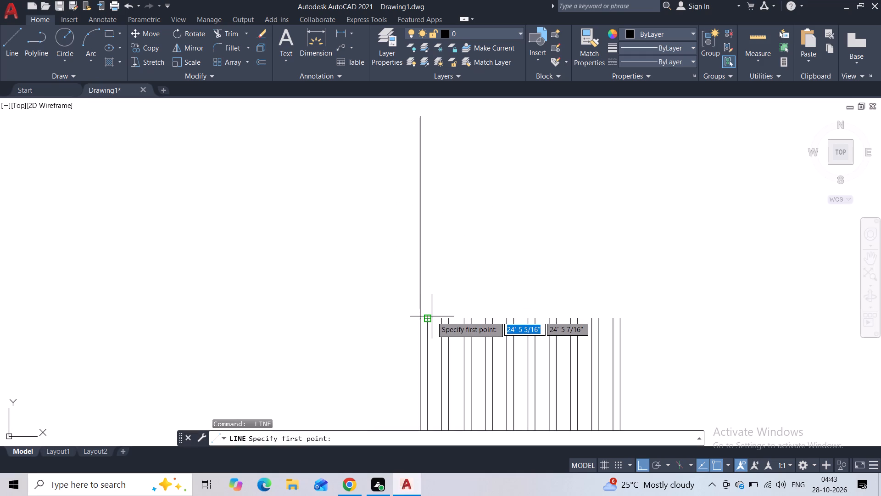
{"action": "left_click", "coordinate": [430, 317]}
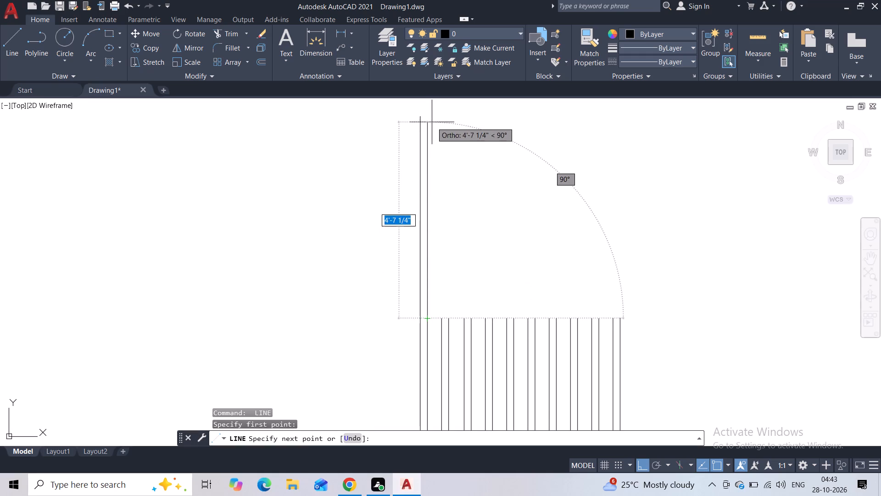
{"action": "left_click", "coordinate": [426, 118]}
{"action": "key", "text": "Escape"}
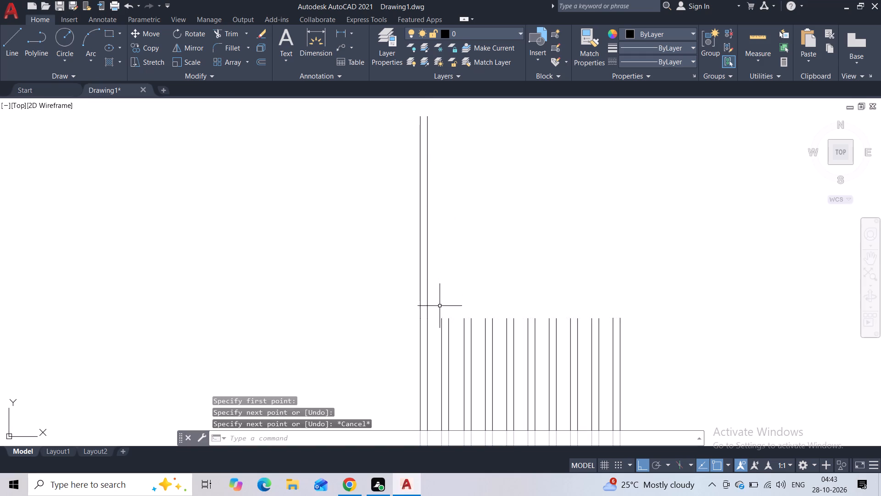
{"action": "key", "text": "space"}
{"action": "left_click", "coordinate": [440, 317]}
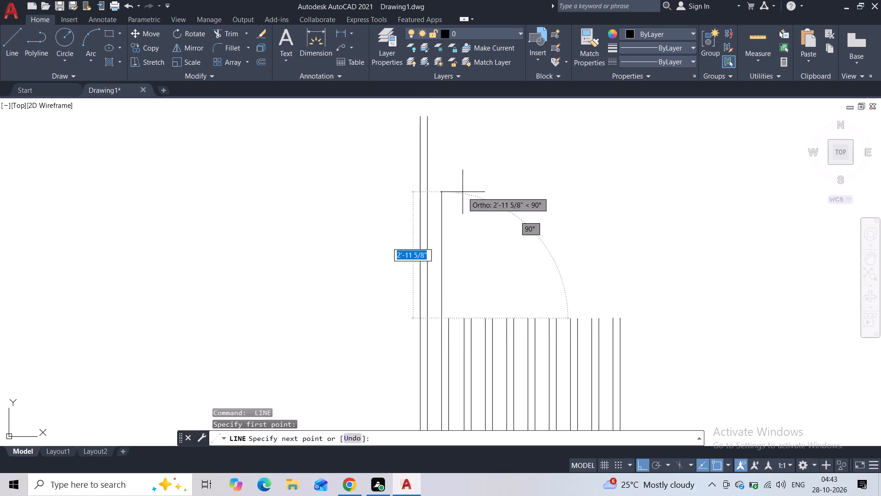
{"action": "left_click", "coordinate": [445, 118]}
{"action": "key", "text": "Escape"}
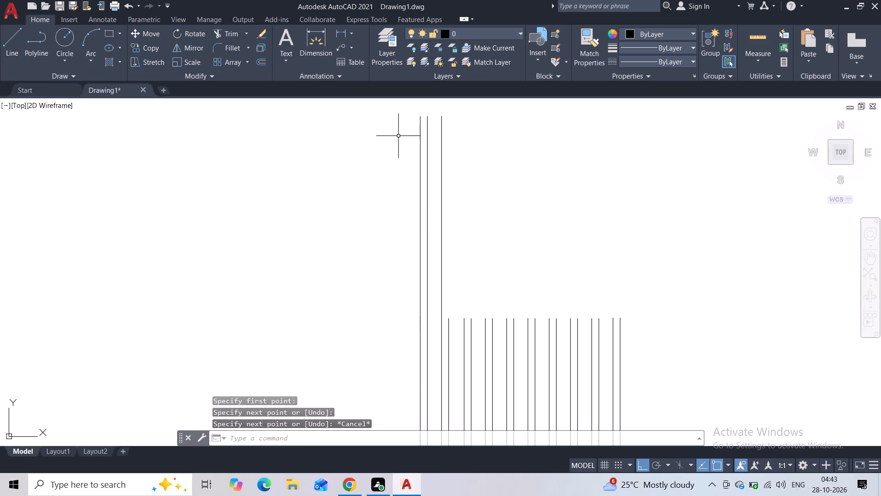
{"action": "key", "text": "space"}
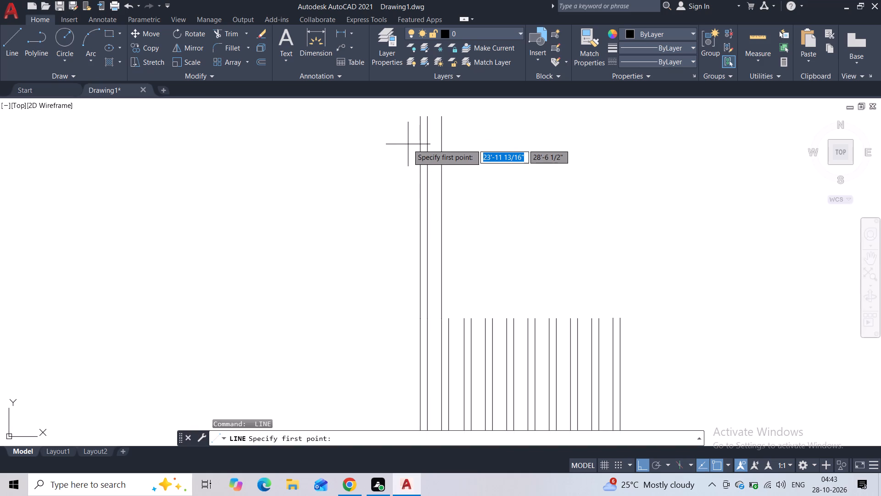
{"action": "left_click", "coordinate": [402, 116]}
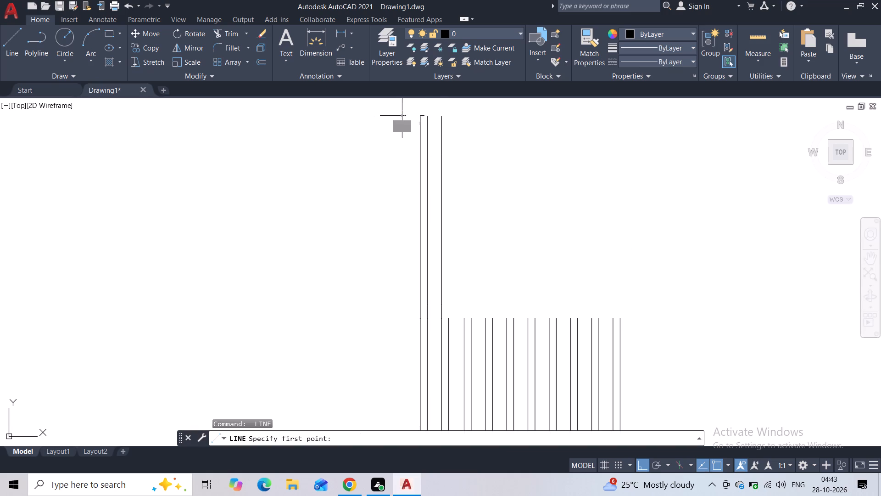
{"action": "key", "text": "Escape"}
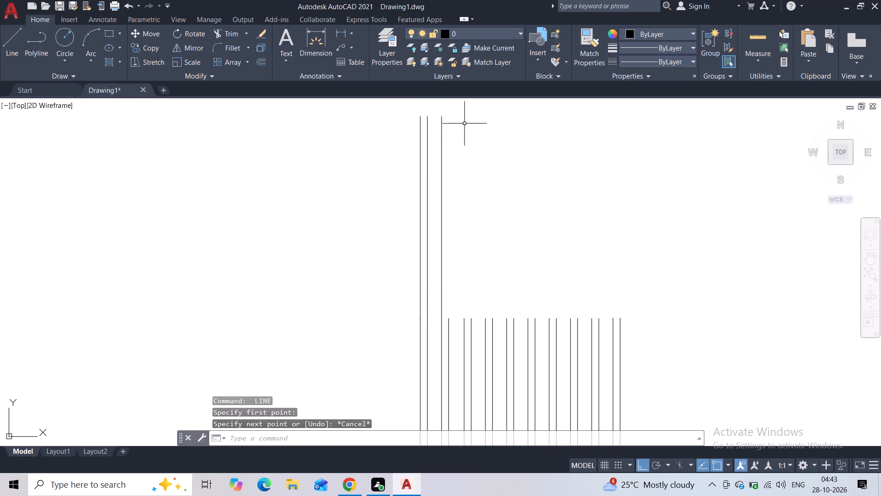
Draw a horizontal line from the top of the leftmost extended line rightward past the last slat.
{"action": "key", "text": "space"}
{"action": "left_click", "coordinate": [423, 115]}
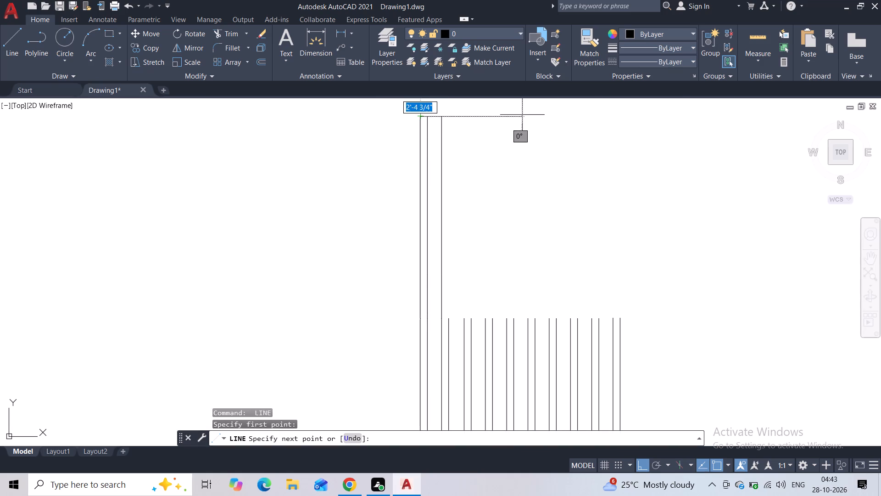
{"action": "left_click", "coordinate": [728, 115]}
{"action": "key", "text": "Escape"}
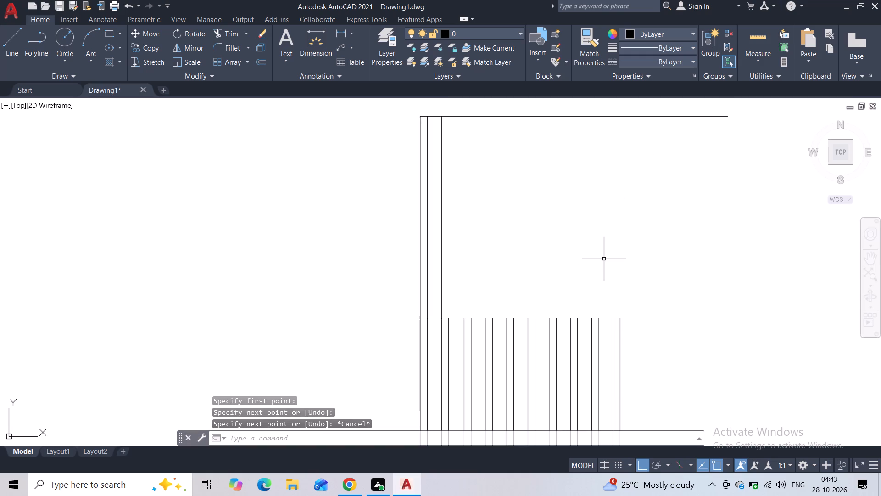
Draw a vertical line from the top of the fourth slat line up to the horizontal top line.
{"action": "key", "text": "space"}
{"action": "left_click", "coordinate": [450, 315]}
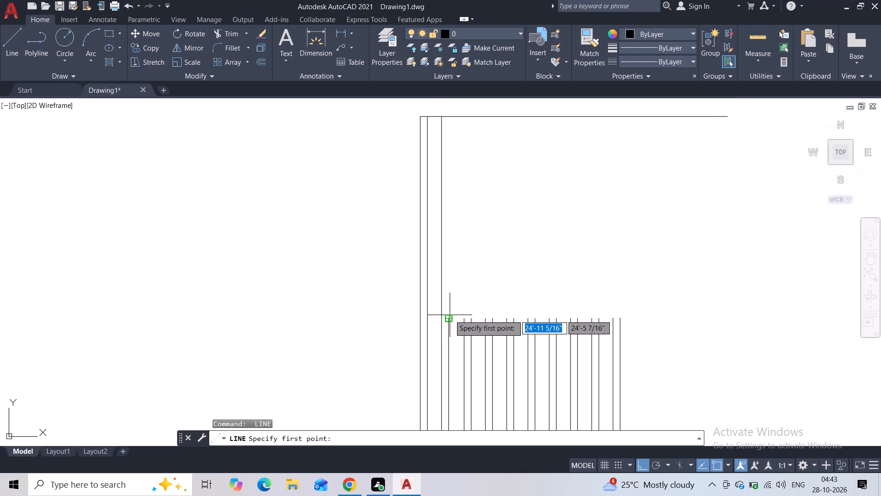
{"action": "left_click", "coordinate": [454, 115]}
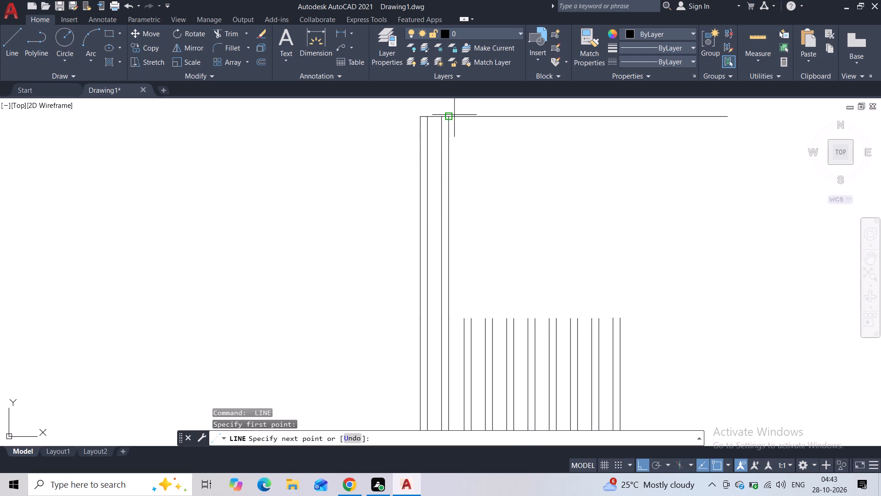
{"action": "key", "text": "Escape"}
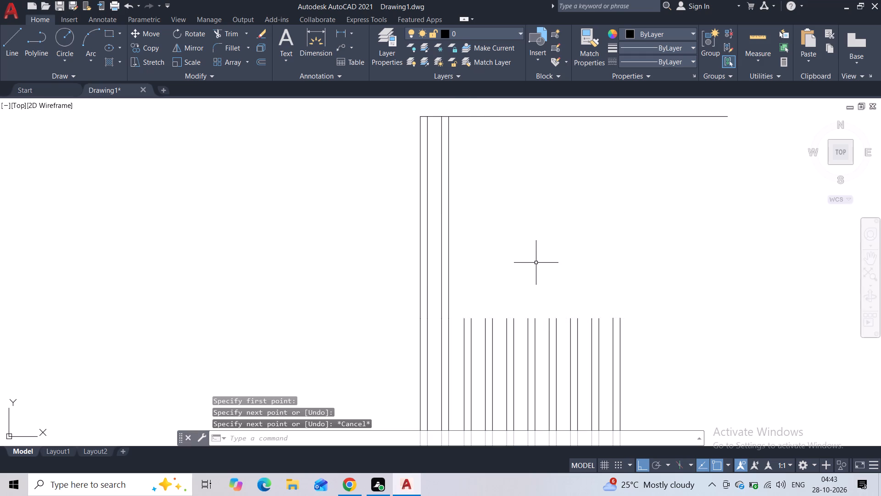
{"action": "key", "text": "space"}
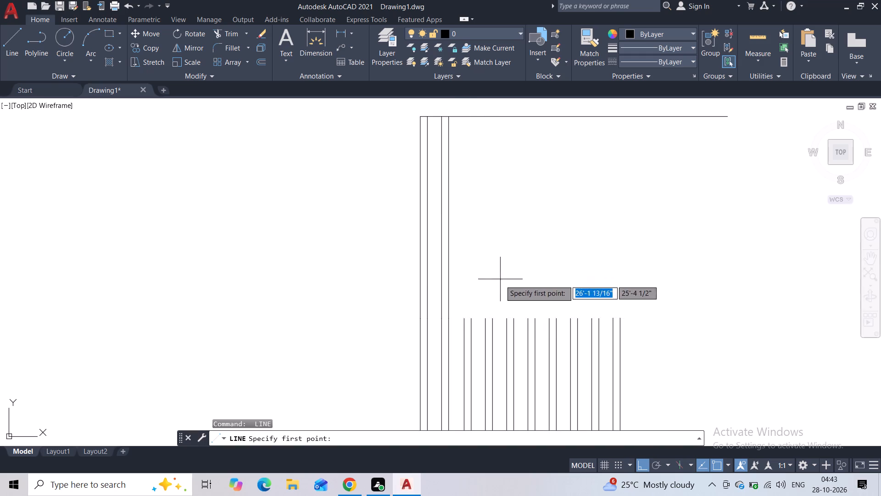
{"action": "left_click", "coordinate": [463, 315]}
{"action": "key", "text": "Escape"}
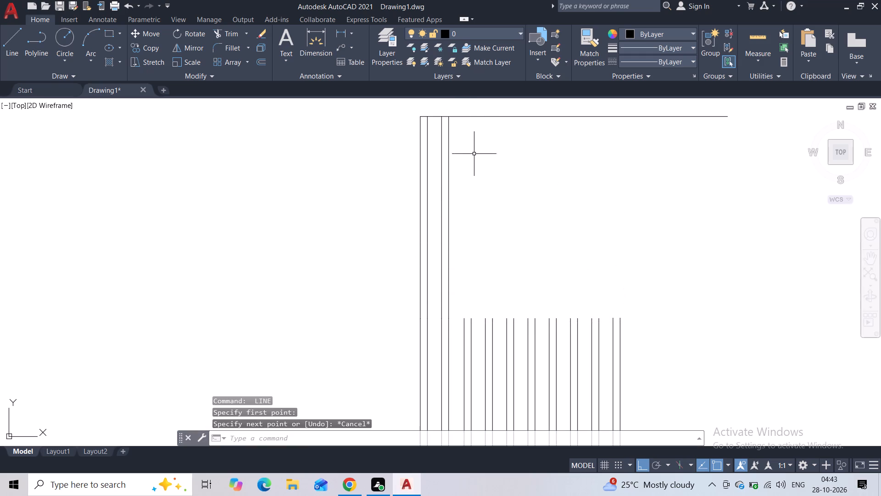
Draw vertical lines from the tops of the third slat's two edges up to the horizontal top line.
{"action": "key", "text": "space"}
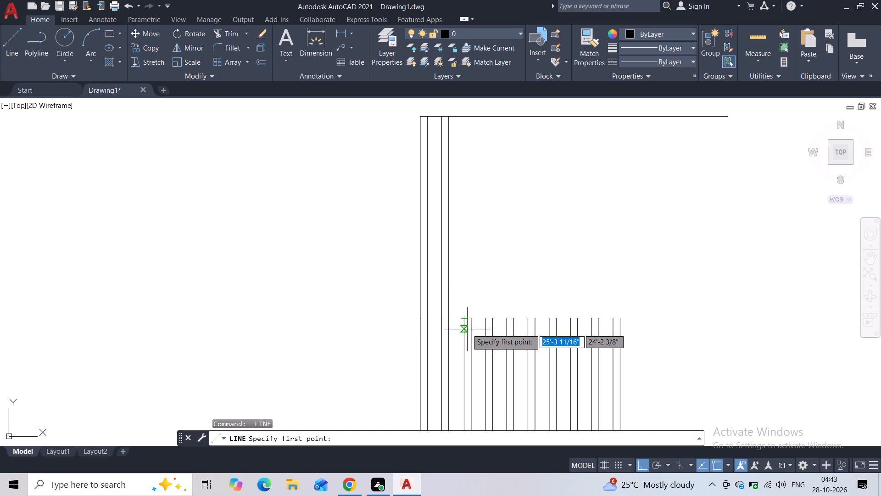
{"action": "left_click", "coordinate": [463, 313]}
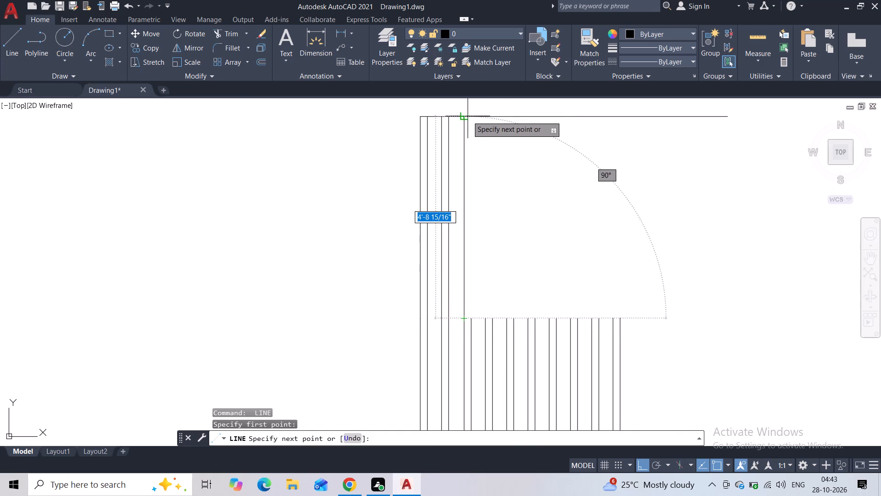
{"action": "left_click", "coordinate": [468, 116]}
{"action": "key", "text": "Escape"}
{"action": "key", "text": "space"}
{"action": "left_click", "coordinate": [470, 321]}
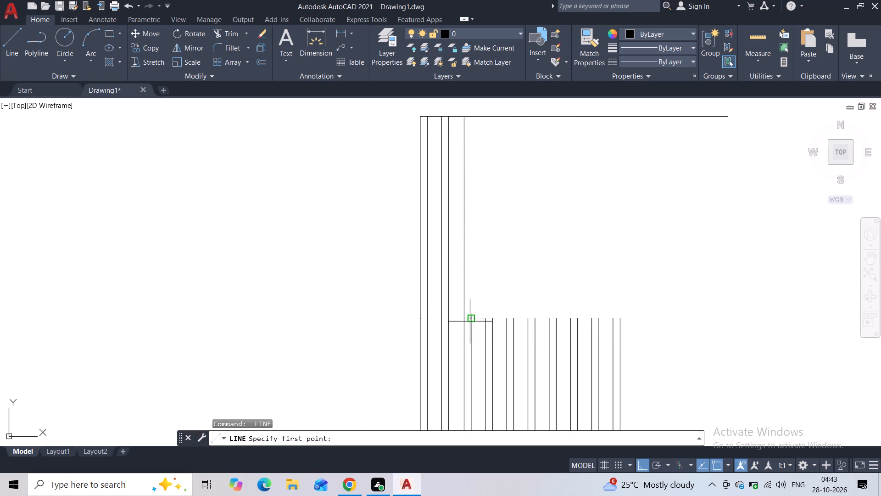
{"action": "left_click", "coordinate": [474, 118]}
{"action": "key", "text": "space"}
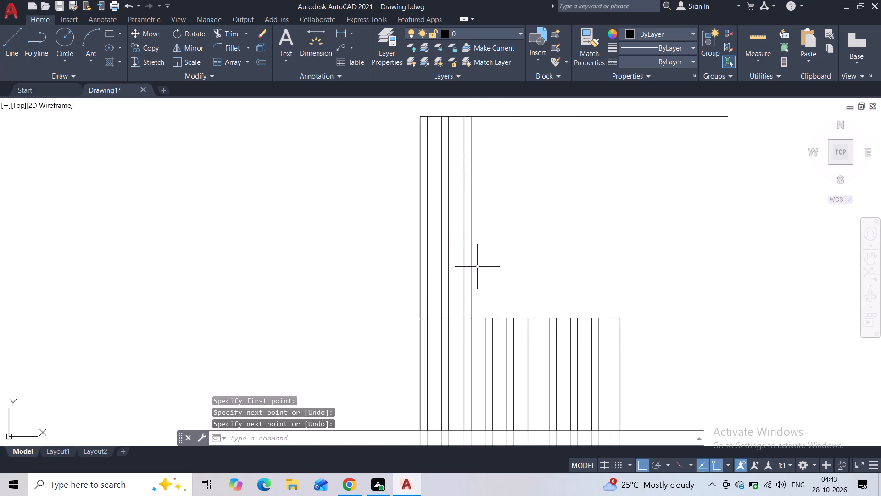
Draw vertical lines from the tops of the fourth slat's two edges up to the horizontal top line.
{"action": "key", "text": "space"}
{"action": "left_click", "coordinate": [489, 321]}
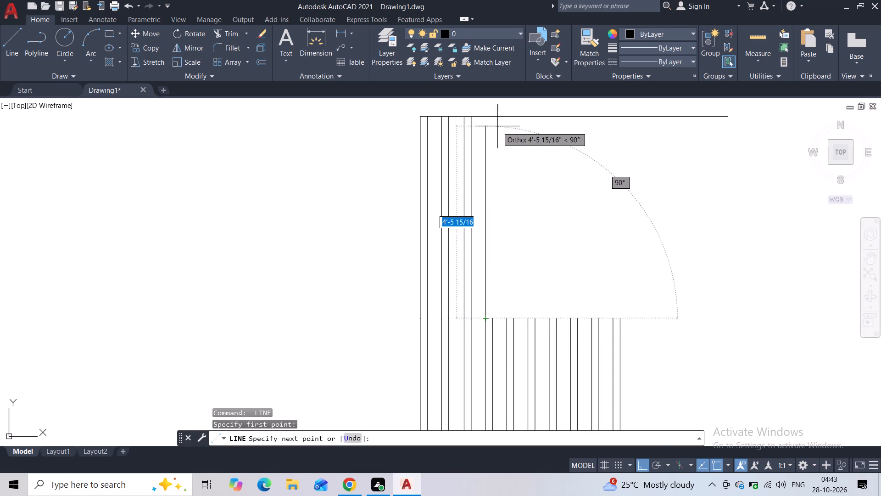
{"action": "left_click", "coordinate": [491, 117]}
{"action": "key", "text": "space"}
{"action": "key", "text": "space"}
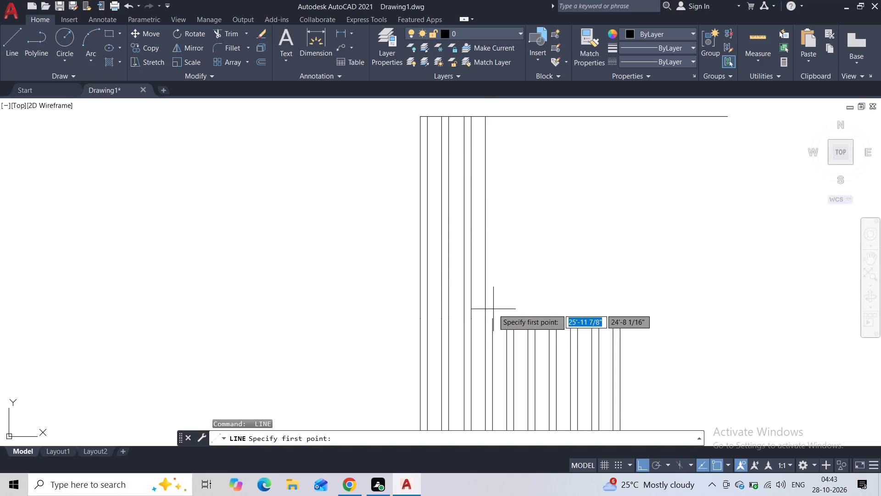
{"action": "left_click", "coordinate": [493, 315]}
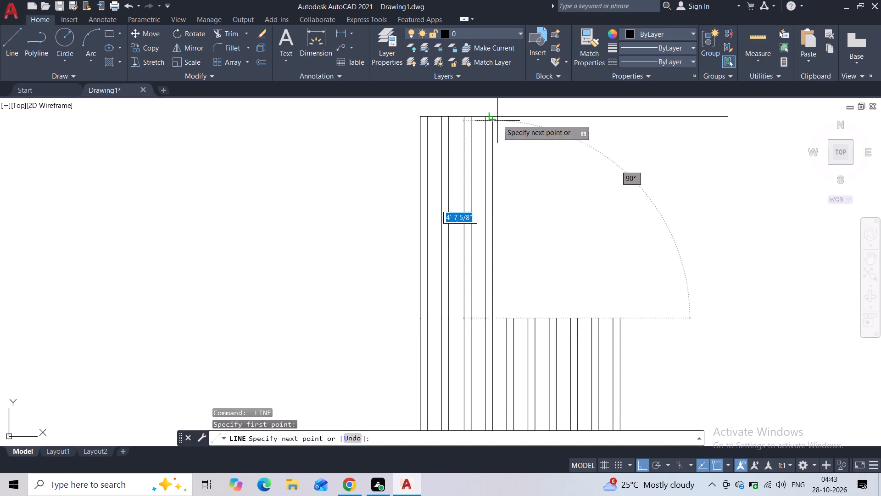
{"action": "left_click", "coordinate": [496, 117]}
{"action": "key", "text": "space"}
Draw vertical lines from both edges of the fifth slat and the left edge of the sixth up to the horizontal top line.
{"action": "key", "text": "space"}
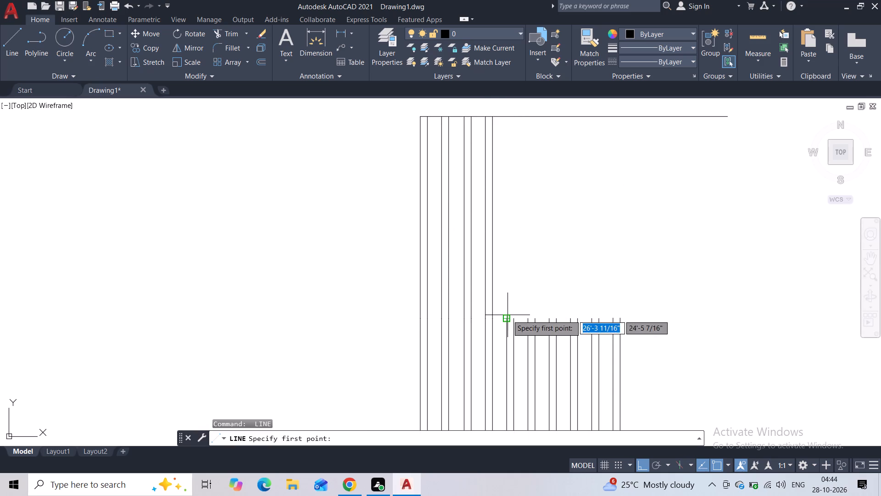
{"action": "left_click", "coordinate": [507, 315]}
{"action": "left_click", "coordinate": [507, 118]}
{"action": "key", "text": "space"}
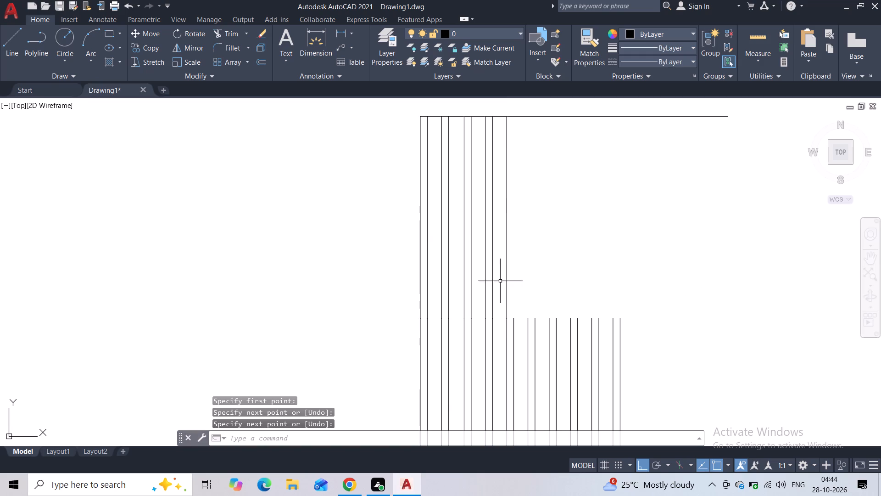
{"action": "key", "text": "space"}
{"action": "left_click", "coordinate": [517, 316]}
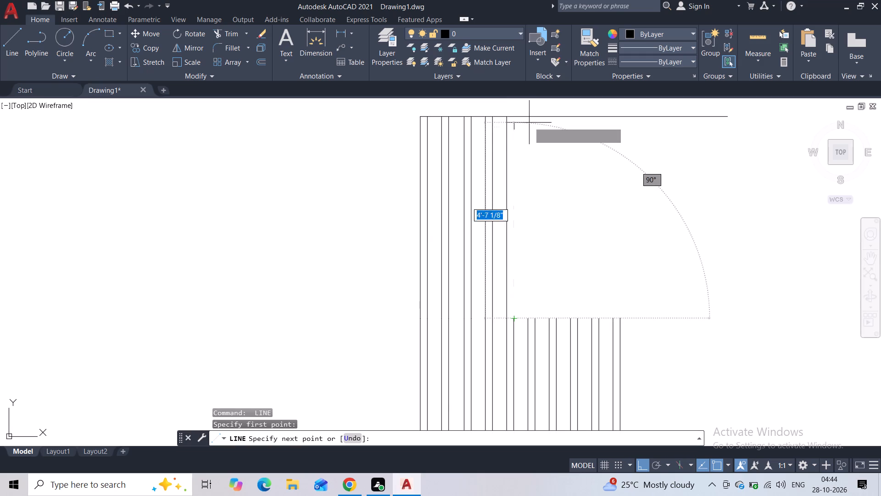
{"action": "left_click", "coordinate": [518, 116]}
{"action": "key", "text": "space"}
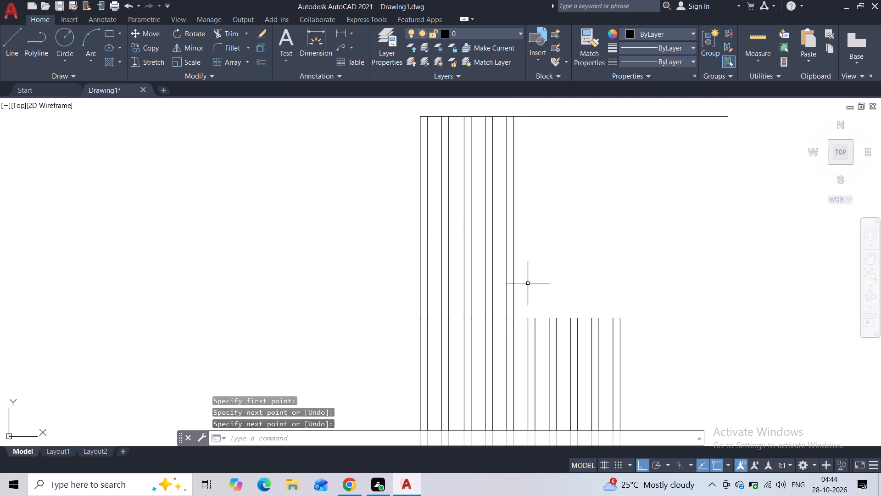
{"action": "key", "text": "space"}
{"action": "left_click", "coordinate": [526, 314]}
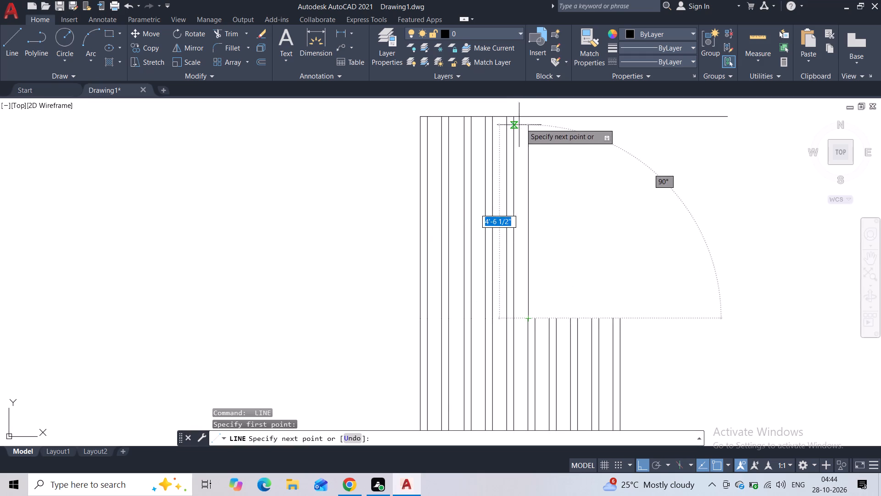
{"action": "left_click", "coordinate": [527, 120]}
{"action": "key", "text": "space"}
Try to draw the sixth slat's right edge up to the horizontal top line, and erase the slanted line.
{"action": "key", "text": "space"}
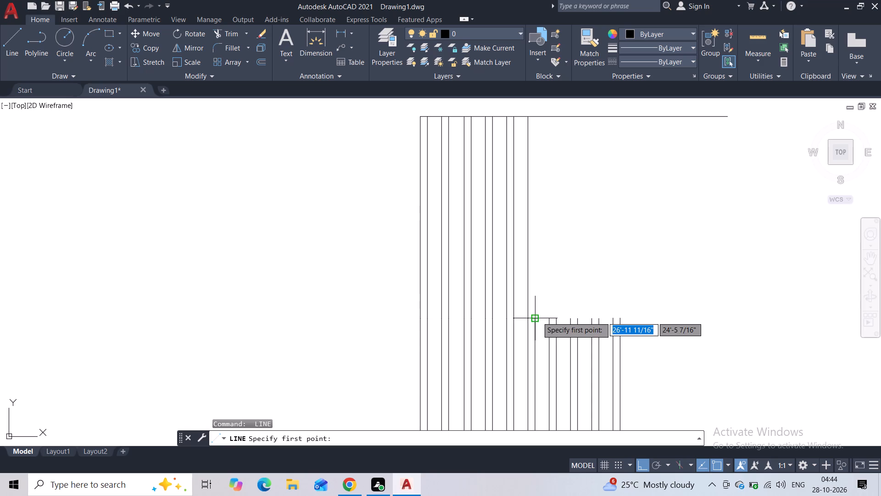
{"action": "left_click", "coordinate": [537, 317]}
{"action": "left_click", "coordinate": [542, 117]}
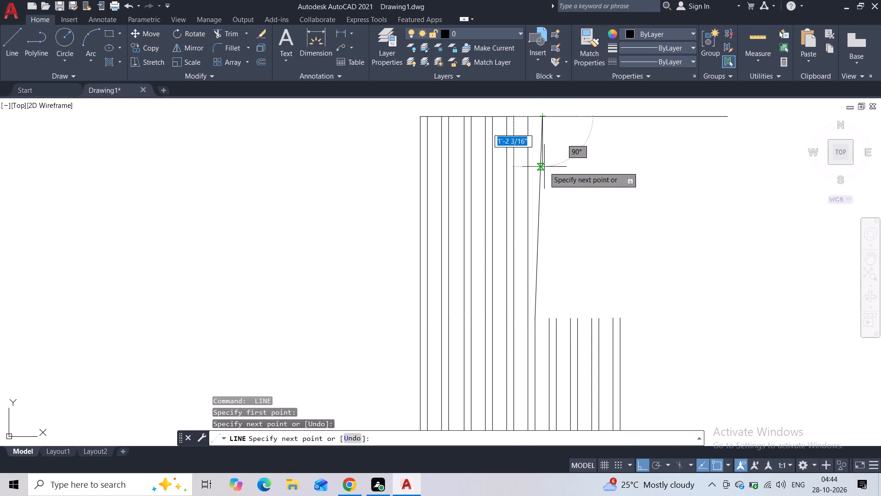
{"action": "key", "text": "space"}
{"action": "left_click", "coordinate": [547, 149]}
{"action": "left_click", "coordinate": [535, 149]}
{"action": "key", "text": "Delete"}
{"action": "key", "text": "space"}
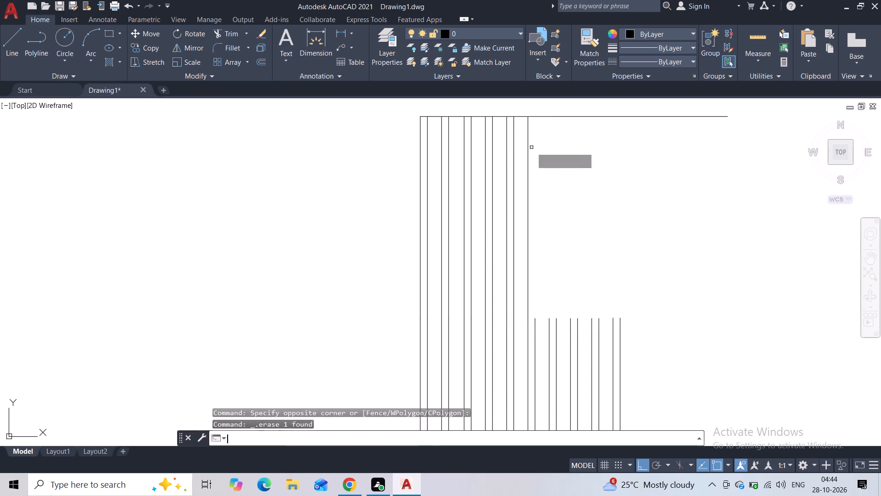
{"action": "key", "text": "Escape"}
Draw vertical lines from the sixth slat's right edge and both edges of the seventh slat up to the horizontal top line.
{"action": "left_click", "coordinate": [4, 48]}
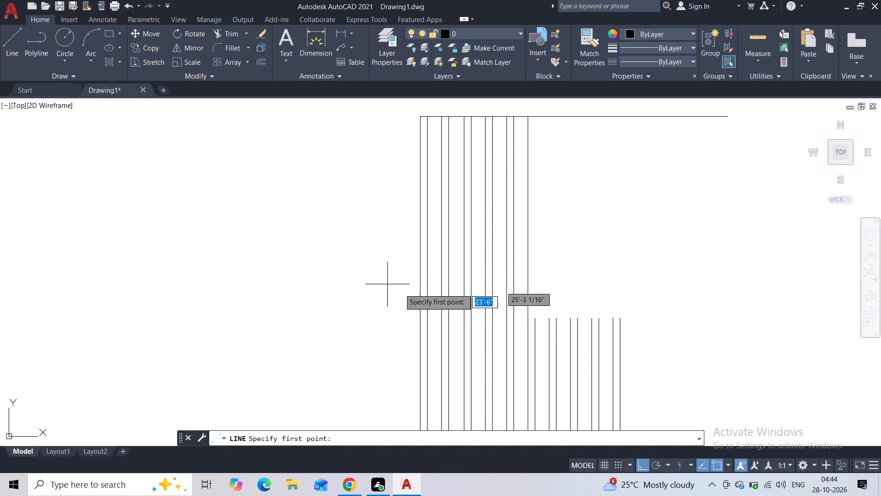
{"action": "left_click", "coordinate": [536, 318]}
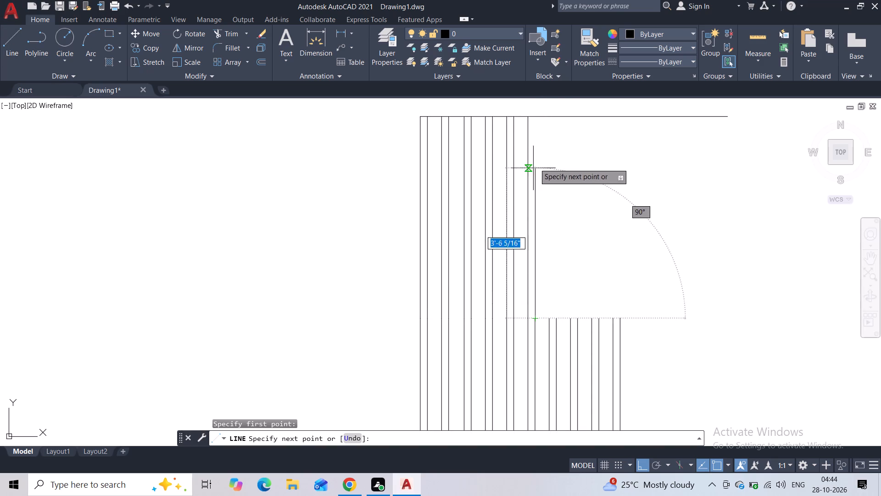
{"action": "left_click", "coordinate": [537, 116]}
{"action": "key", "text": "Escape"}
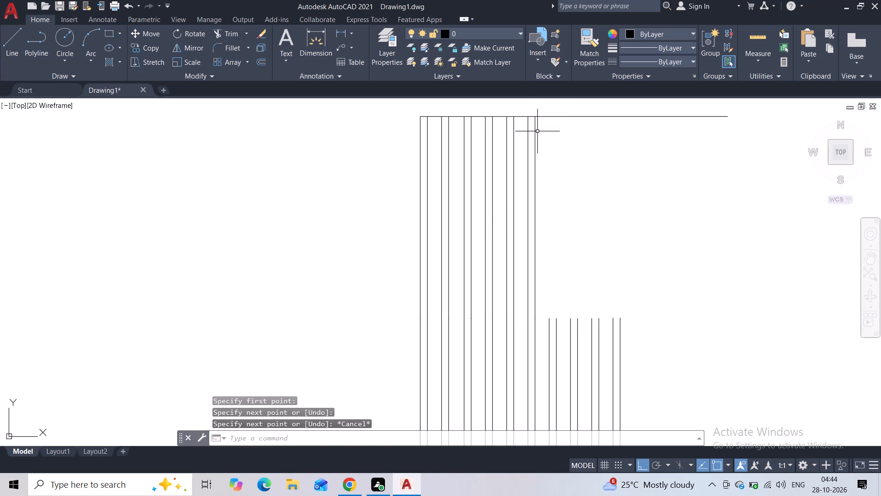
{"action": "key", "text": "space"}
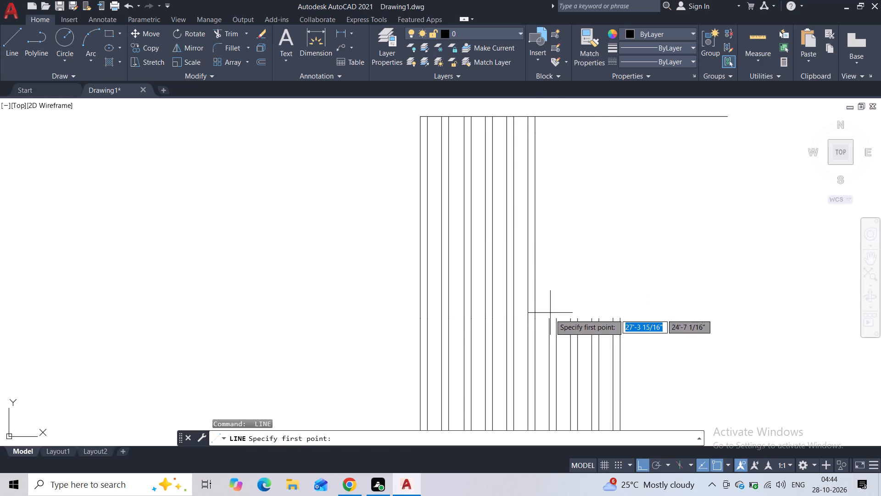
{"action": "left_click", "coordinate": [551, 317]}
{"action": "left_click", "coordinate": [552, 116]}
{"action": "key", "text": "Escape"}
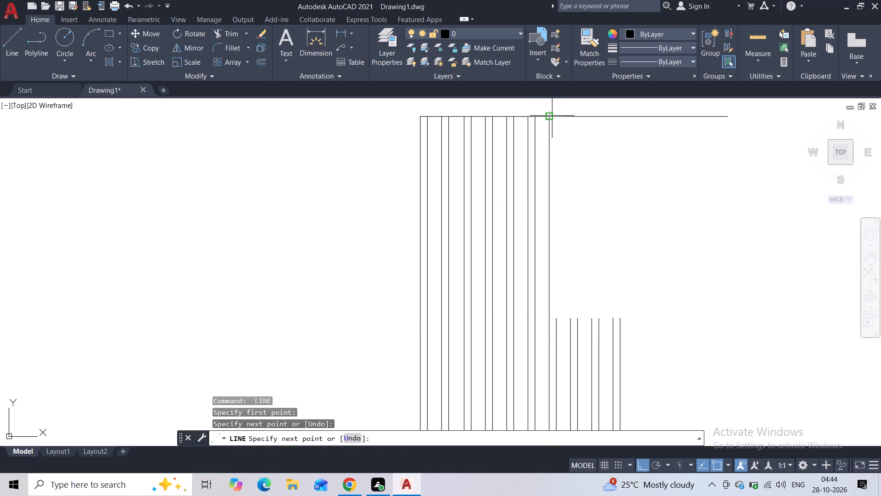
{"action": "key", "text": "space"}
{"action": "left_click", "coordinate": [558, 317]}
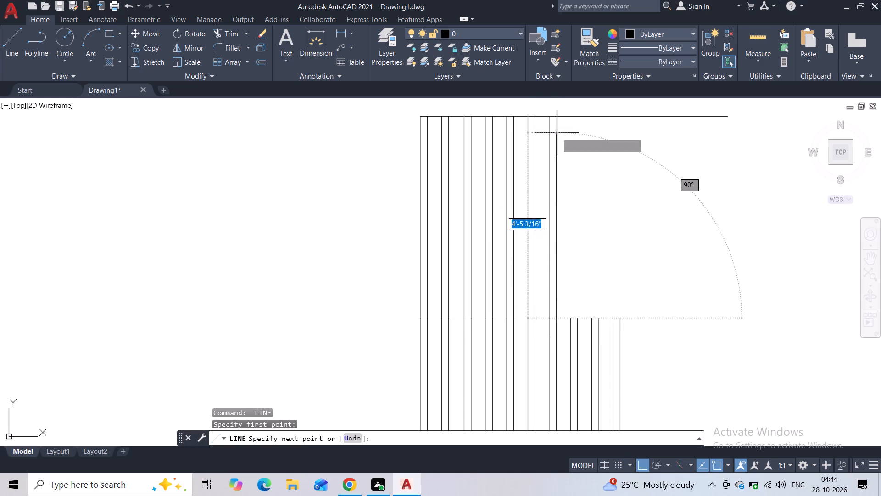
{"action": "left_click", "coordinate": [557, 114]}
{"action": "key", "text": "Escape"}
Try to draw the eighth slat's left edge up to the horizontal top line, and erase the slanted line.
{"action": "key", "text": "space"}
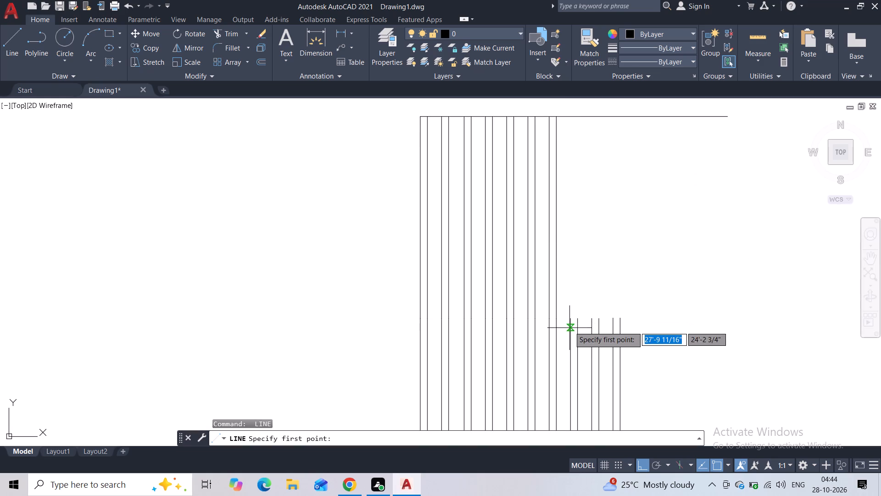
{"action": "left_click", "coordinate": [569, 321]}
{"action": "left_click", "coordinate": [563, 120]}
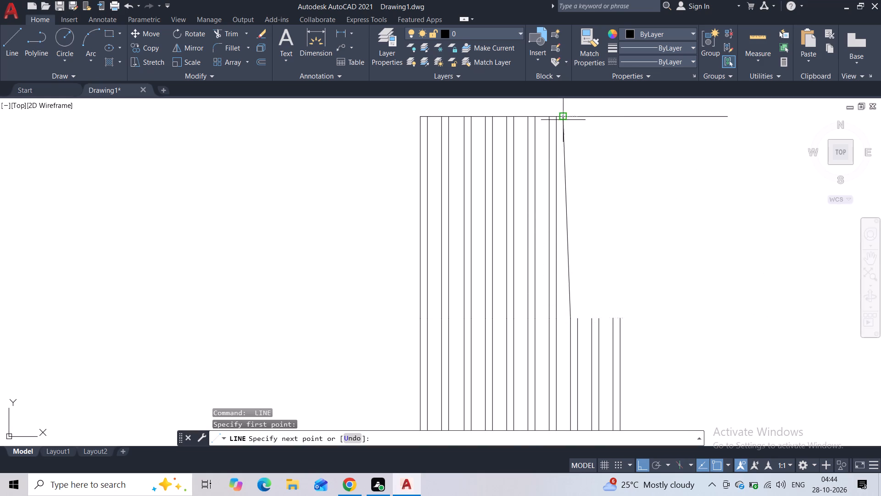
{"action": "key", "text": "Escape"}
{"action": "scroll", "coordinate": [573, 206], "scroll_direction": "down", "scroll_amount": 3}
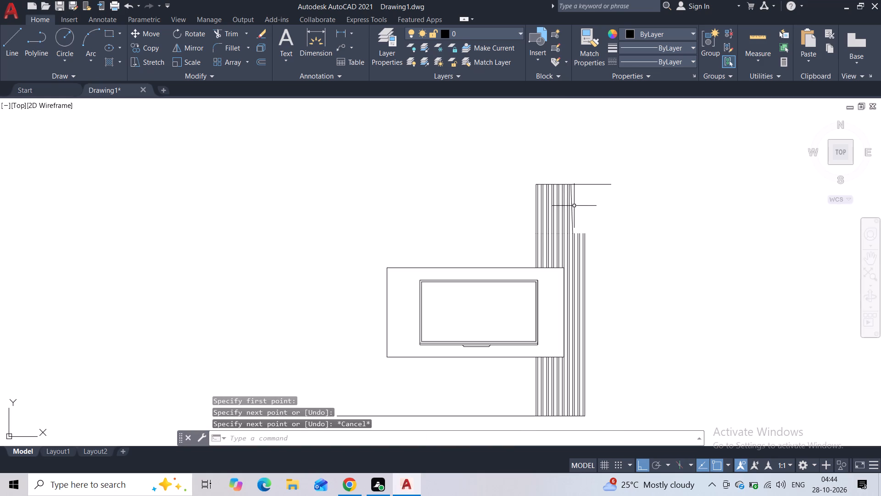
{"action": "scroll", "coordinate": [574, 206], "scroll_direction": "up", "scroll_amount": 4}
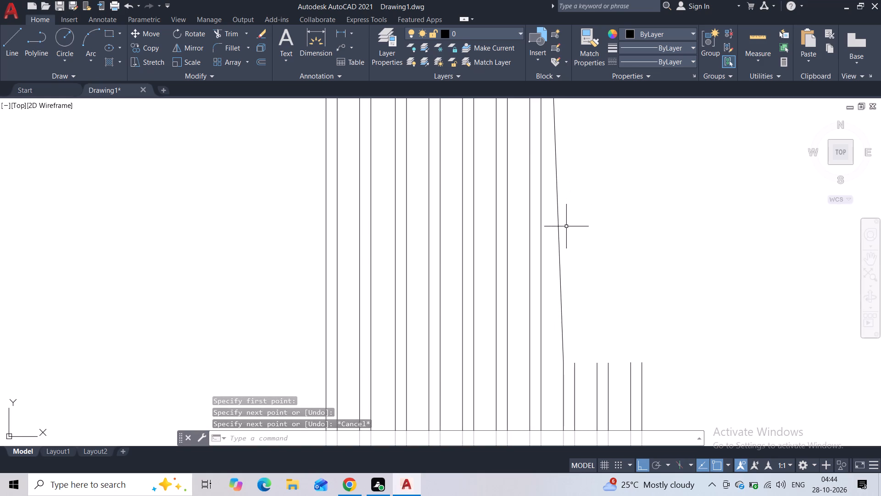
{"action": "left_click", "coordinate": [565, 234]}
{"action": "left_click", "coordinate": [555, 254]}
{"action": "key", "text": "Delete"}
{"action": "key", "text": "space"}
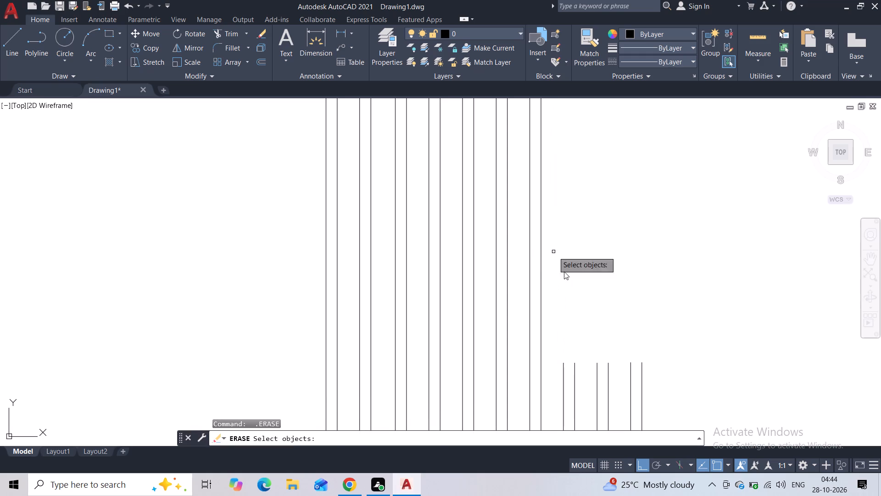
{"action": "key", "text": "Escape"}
Draw vertical lines from the tops of the eighth slat's two edges up to the horizontal top line.
{"action": "left_click", "coordinate": [6, 28]}
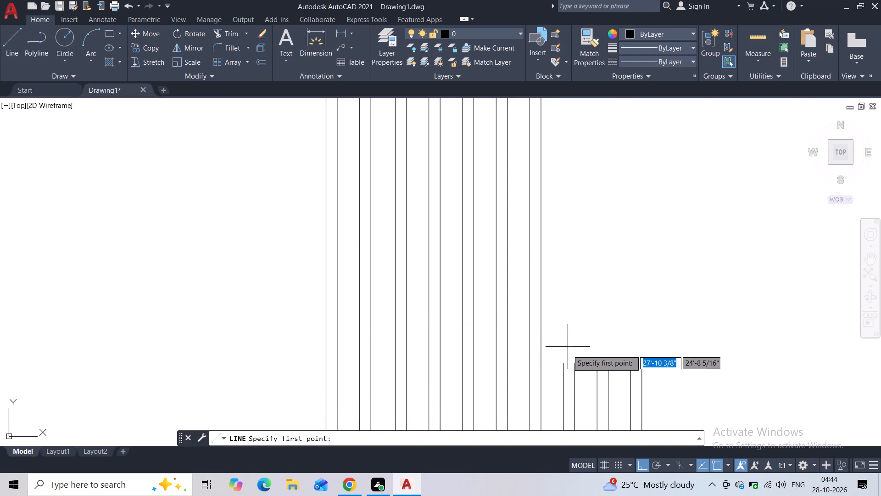
{"action": "left_click", "coordinate": [563, 361]}
{"action": "middle_click_drag", "start_coordinate": [557, 260], "coordinate": [530, 390]}
{"action": "scroll", "coordinate": [530, 385], "scroll_direction": "down", "scroll_amount": 1}
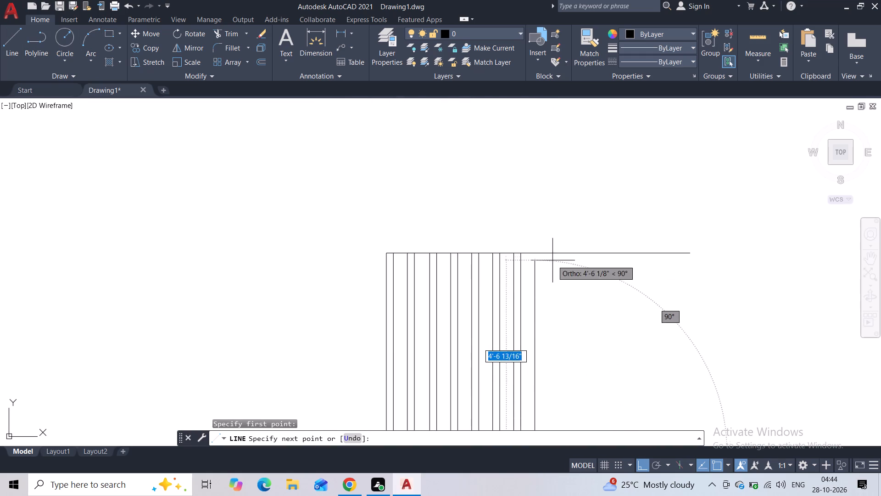
{"action": "left_click", "coordinate": [533, 257]}
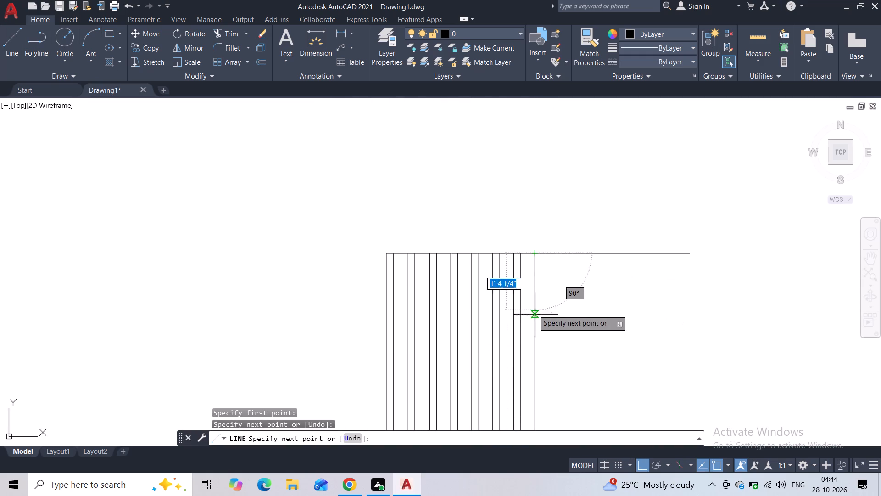
{"action": "key", "text": "Escape"}
{"action": "middle_click_drag", "start_coordinate": [535, 316], "coordinate": [471, 172]}
{"action": "key", "text": "space"}
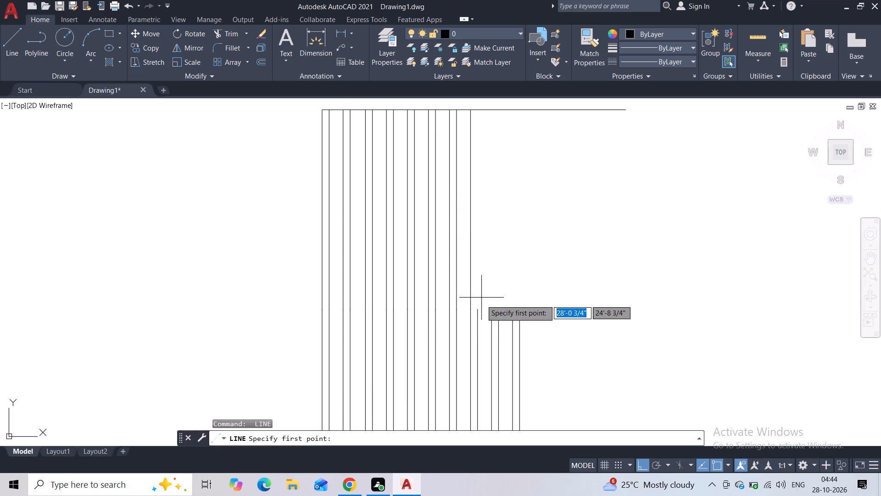
{"action": "left_click", "coordinate": [479, 309]}
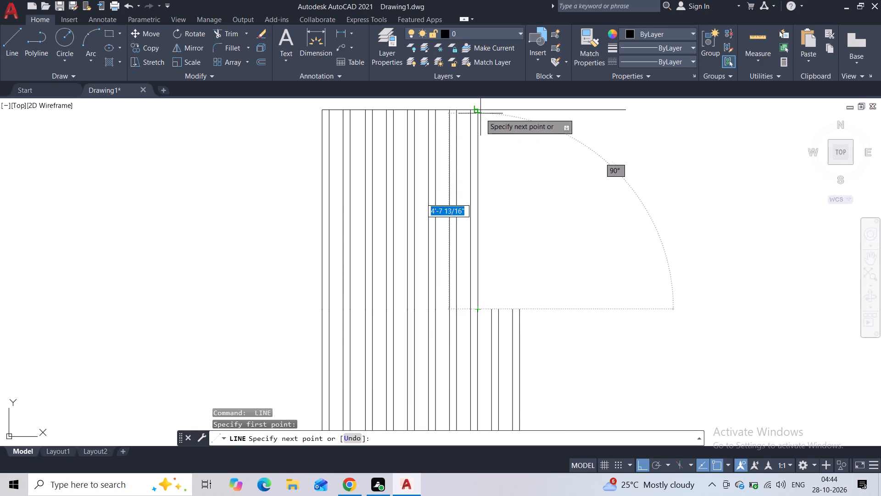
{"action": "left_click", "coordinate": [480, 113]}
{"action": "key", "text": "Escape"}
Draw vertical lines from both edges of the ninth slat and the left edge of the tenth up to the horizontal top line.
{"action": "key", "text": "space"}
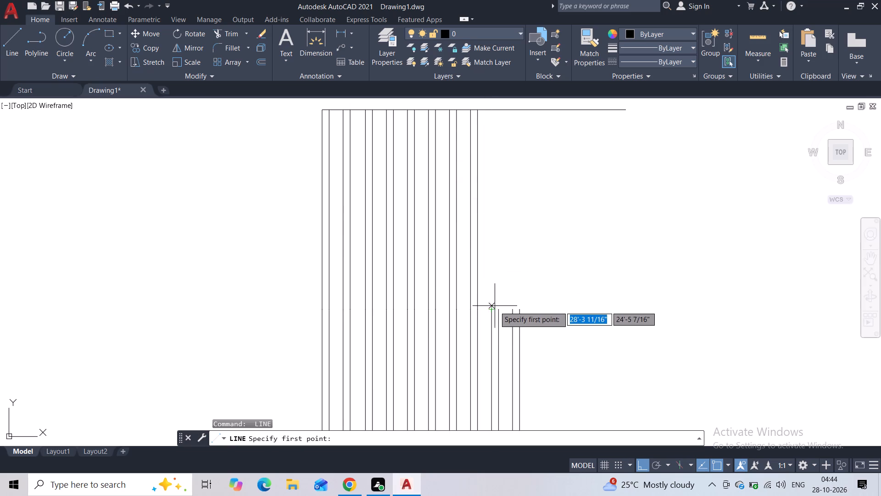
{"action": "left_click", "coordinate": [493, 310]}
{"action": "left_click", "coordinate": [492, 112]}
{"action": "key", "text": "Escape"}
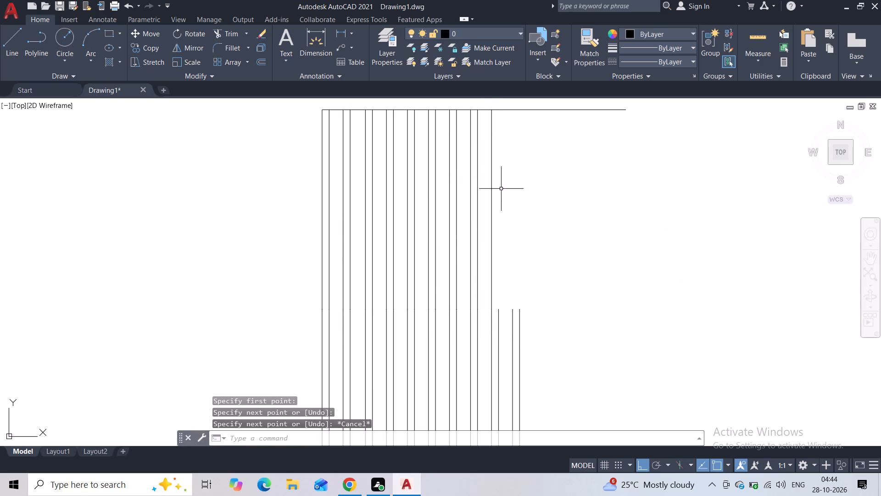
{"action": "key", "text": "space"}
{"action": "left_click", "coordinate": [500, 305]}
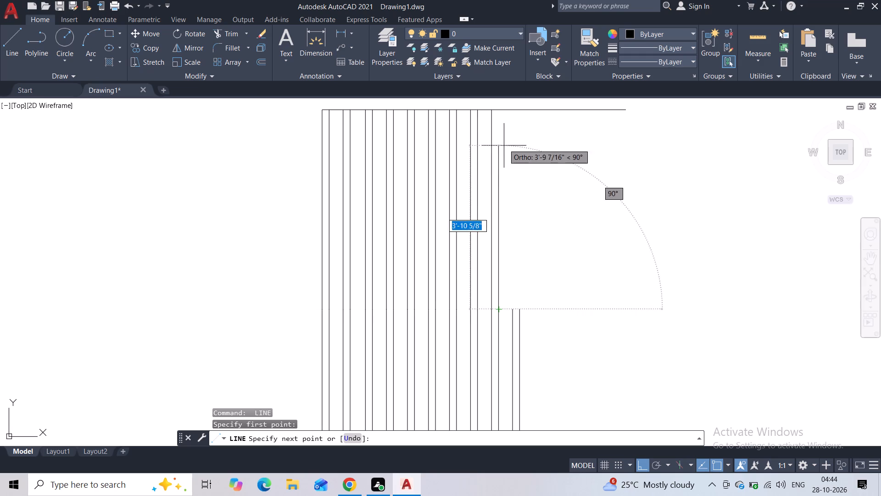
{"action": "left_click", "coordinate": [503, 112]}
{"action": "key", "text": "Escape"}
{"action": "key", "text": "space"}
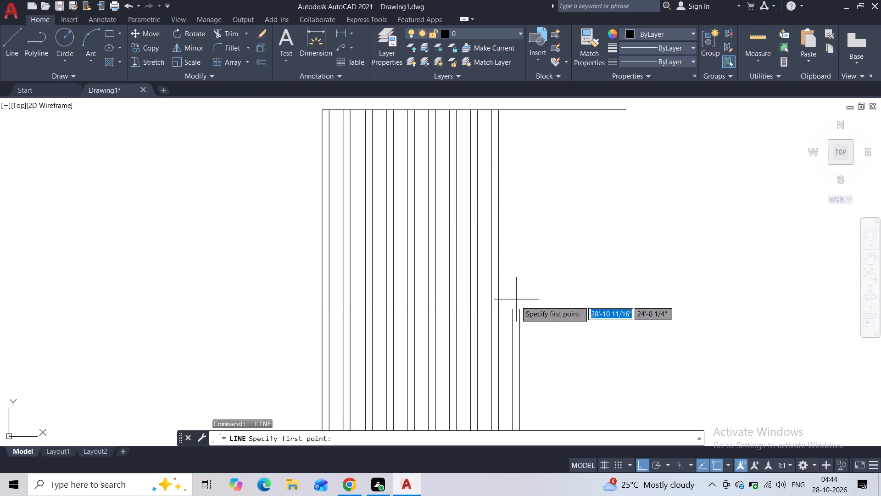
{"action": "left_click", "coordinate": [514, 307]}
{"action": "left_click", "coordinate": [511, 110]}
{"action": "key", "text": "Escape"}
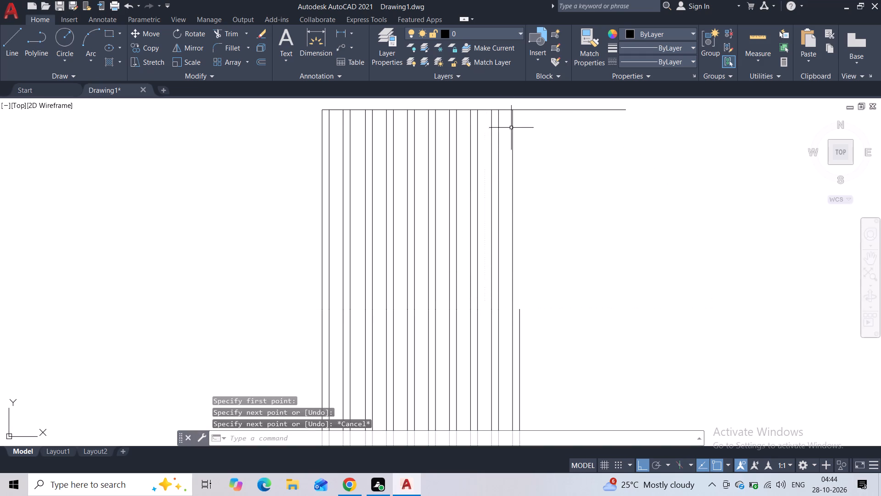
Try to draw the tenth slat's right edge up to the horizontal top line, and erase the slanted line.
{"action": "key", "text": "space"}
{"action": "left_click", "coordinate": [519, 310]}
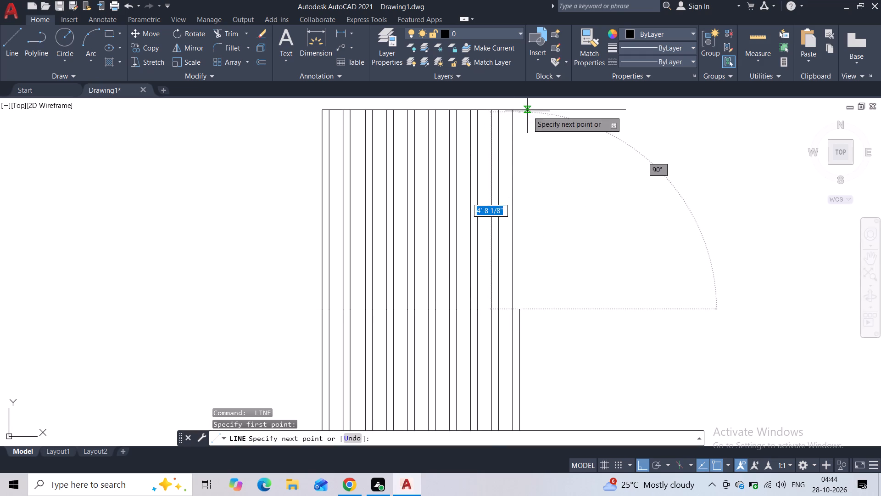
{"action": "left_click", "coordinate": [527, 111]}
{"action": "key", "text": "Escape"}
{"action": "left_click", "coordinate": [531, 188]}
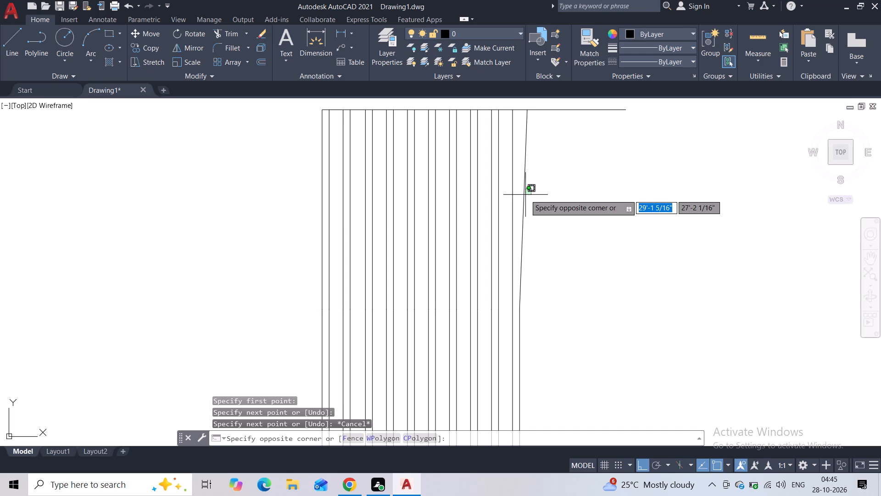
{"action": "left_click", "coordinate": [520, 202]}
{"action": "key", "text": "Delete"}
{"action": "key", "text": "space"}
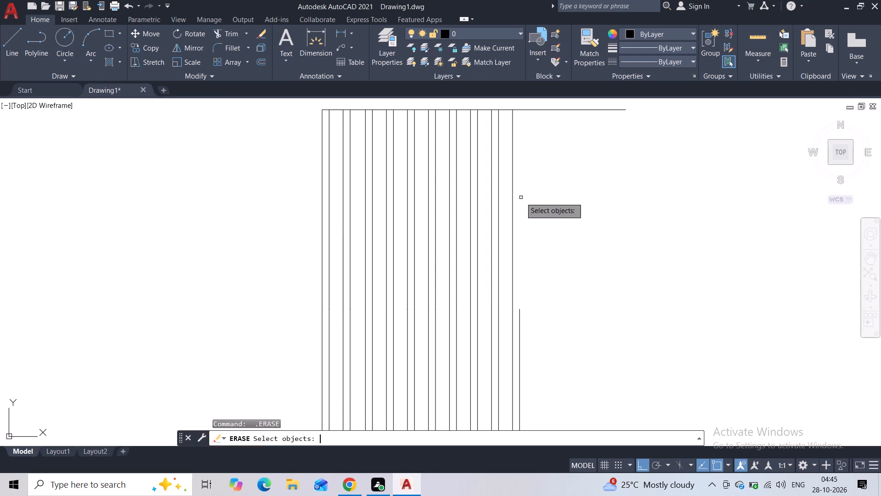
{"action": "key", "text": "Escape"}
Draw a vertical line from the top of the tenth slat's right edge up to the horizontal top line.
{"action": "left_click", "coordinate": [7, 34]}
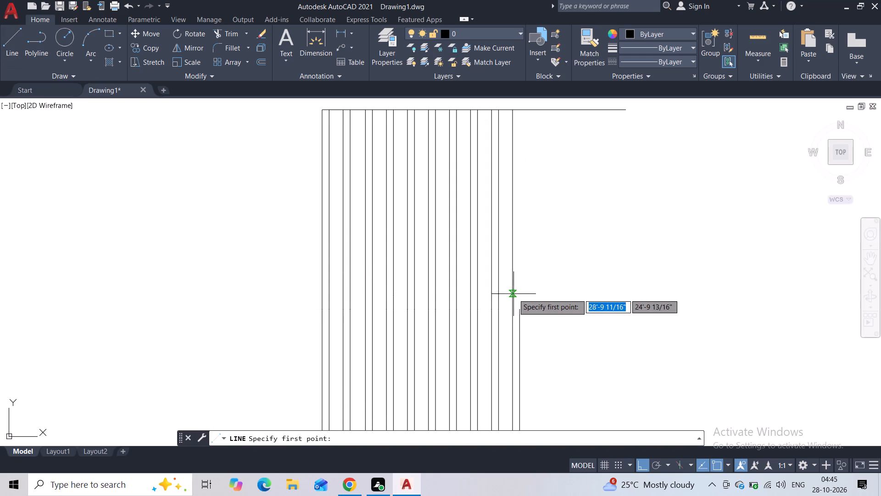
{"action": "left_click", "coordinate": [518, 308]}
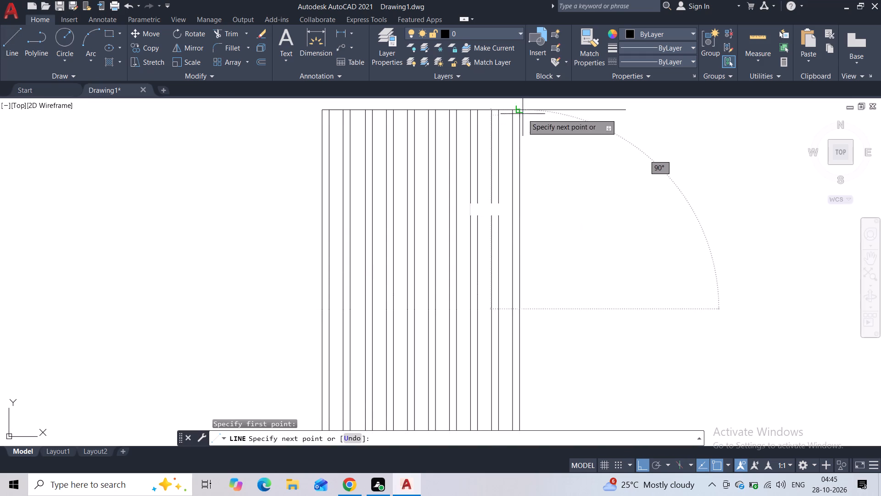
{"action": "left_click", "coordinate": [523, 109]}
{"action": "key", "text": "Escape"}
Trim the part of the horizontal top line that overhangs beyond the tenth slat's right edge.
{"action": "scroll", "coordinate": [546, 235], "scroll_direction": "down", "scroll_amount": 1}
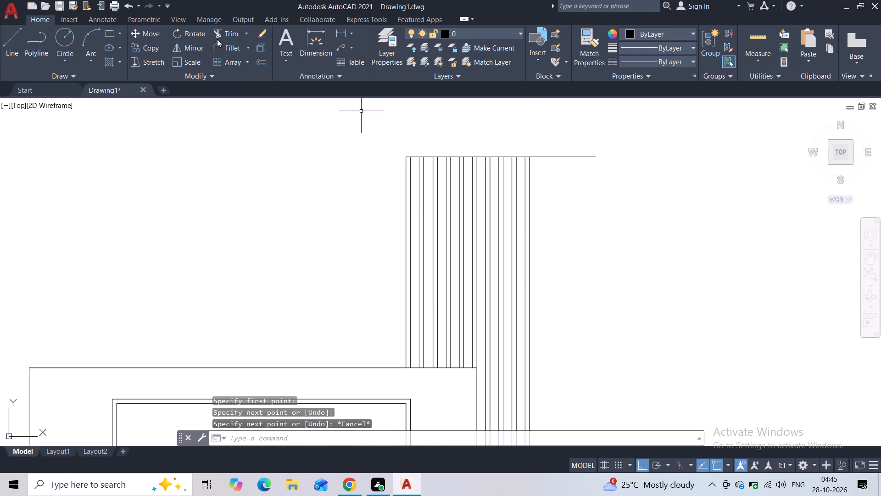
{"action": "left_click", "coordinate": [224, 31]}
{"action": "left_click_drag", "start_coordinate": [572, 130], "coordinate": [551, 215]}
{"action": "key", "text": "Escape"}
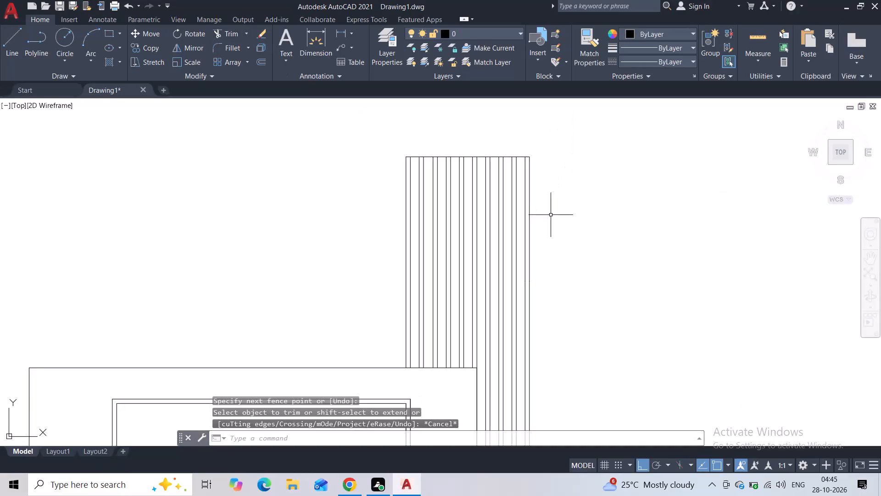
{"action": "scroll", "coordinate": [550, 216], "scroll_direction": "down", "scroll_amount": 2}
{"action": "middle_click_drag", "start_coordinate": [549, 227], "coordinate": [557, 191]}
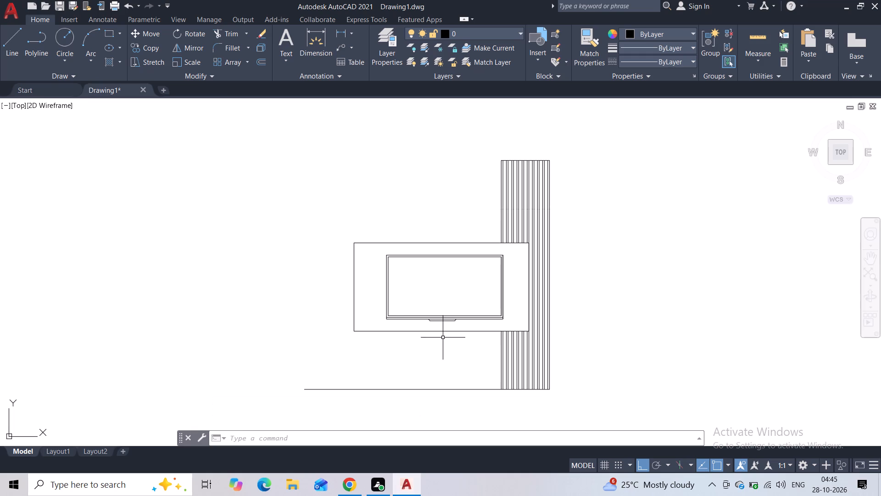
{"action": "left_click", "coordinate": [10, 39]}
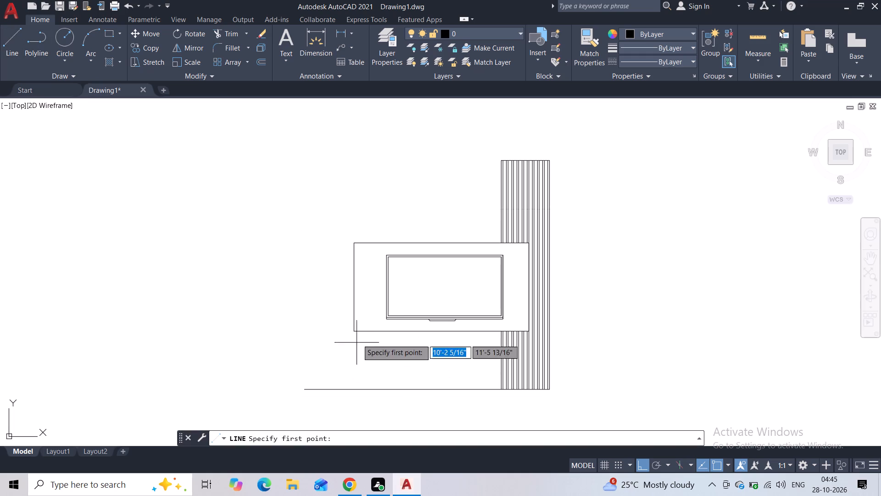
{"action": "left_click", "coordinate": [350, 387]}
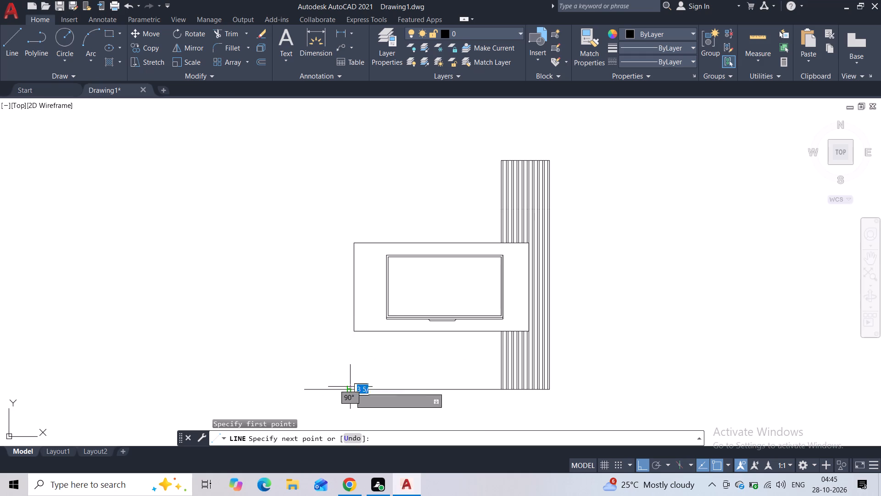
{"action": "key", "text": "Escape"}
Draw a vertical line about 21'-10 7/8" long along the panel's left edge, from just above the base line to the slat-top level.
{"action": "key", "text": "space"}
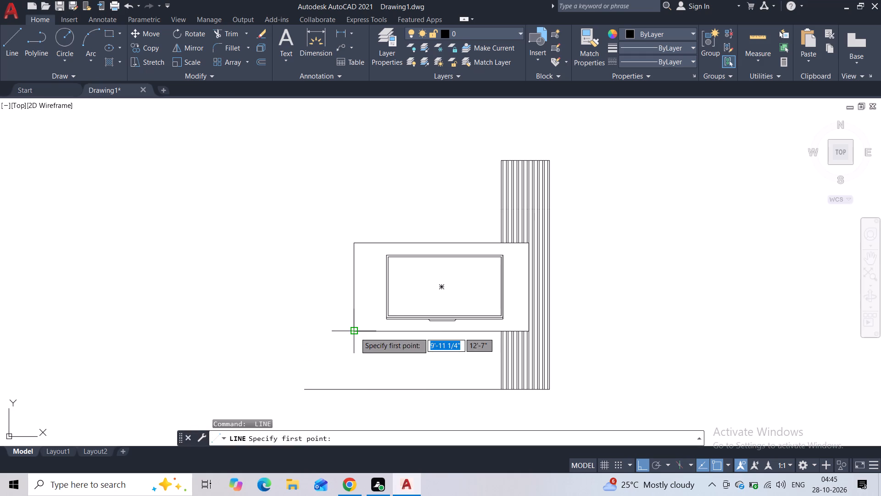
{"action": "left_click", "coordinate": [351, 386]}
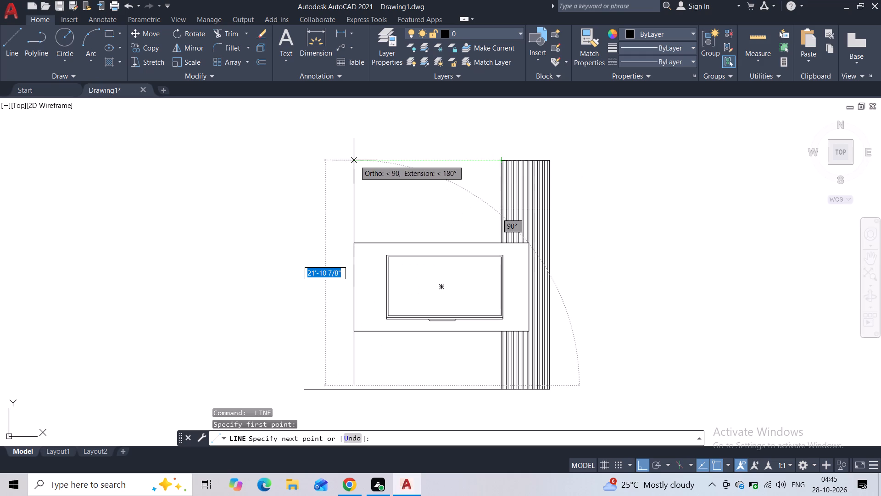
{"action": "left_click", "coordinate": [352, 161]}
{"action": "key", "text": "Escape"}
Extend the lower end of the vertical line at the panel's left edge down to the horizontal base line.
{"action": "middle_click_drag", "start_coordinate": [361, 385], "coordinate": [368, 330]}
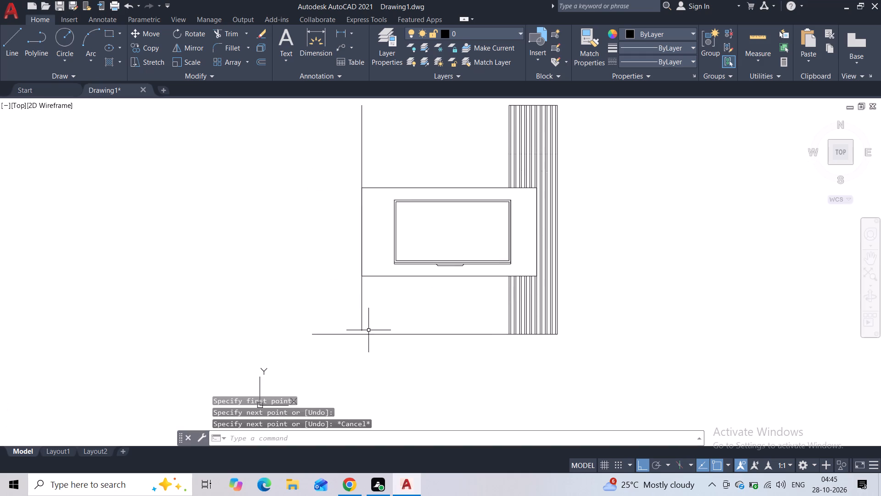
{"action": "type", "text": "ex"}
{"action": "left_click", "coordinate": [385, 349]}
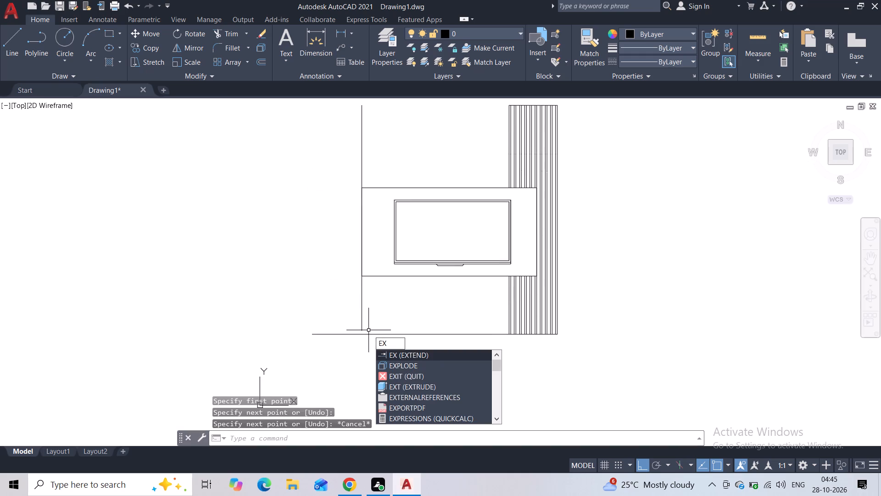
{"action": "left_click", "coordinate": [380, 353]}
{"action": "left_click", "coordinate": [361, 324]}
{"action": "key", "text": "Escape"}
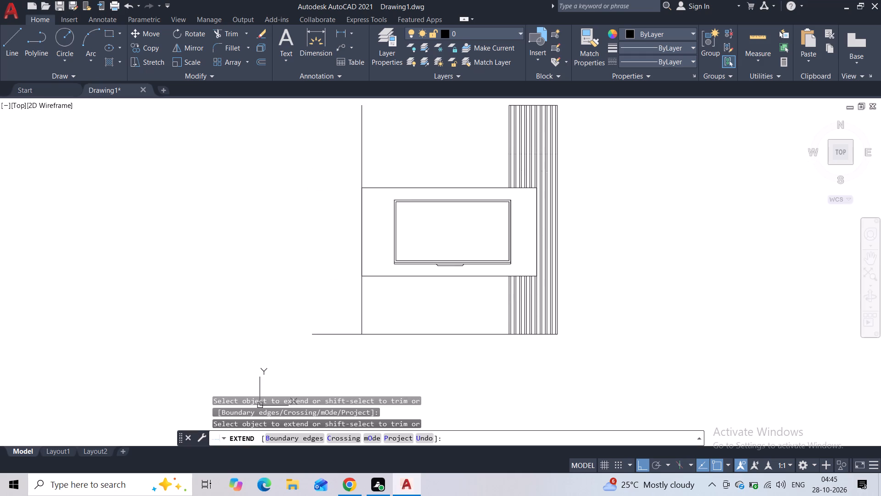
Stretch the rectangular panel's left edge outward so it projects slightly beyond the left vertical line.
{"action": "scroll", "coordinate": [372, 319], "scroll_direction": "down", "scroll_amount": 1}
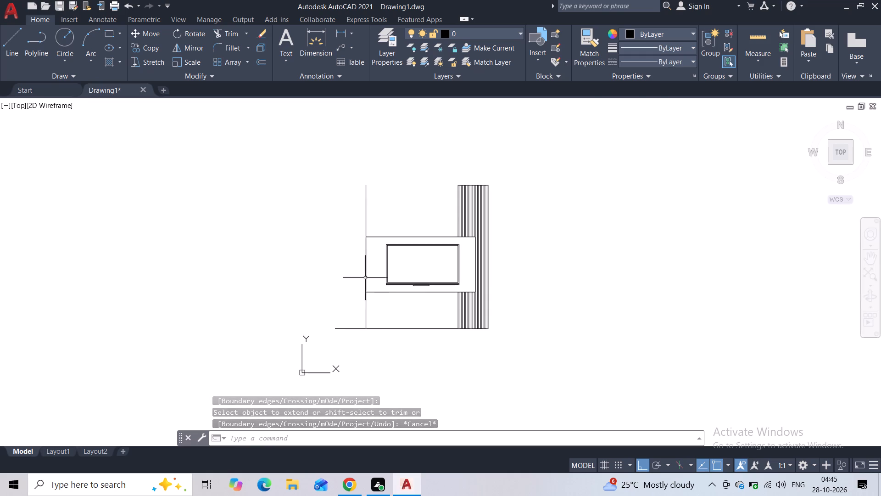
{"action": "scroll", "coordinate": [367, 267], "scroll_direction": "up", "scroll_amount": 4}
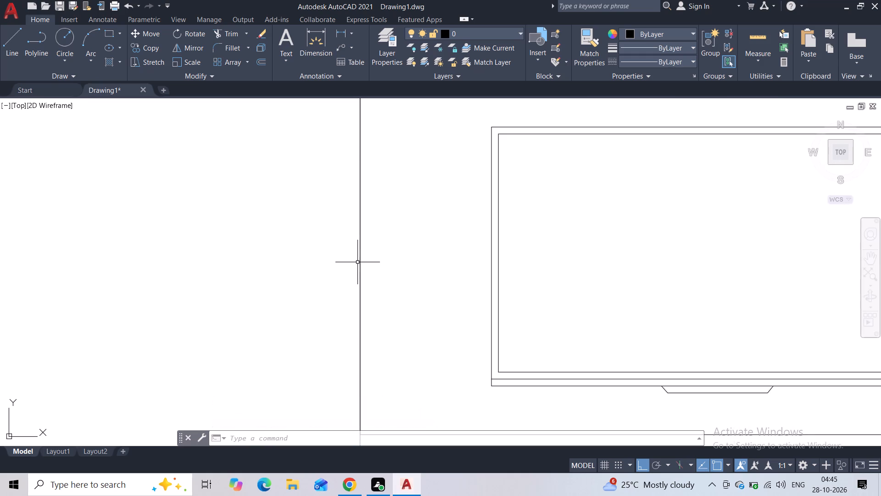
{"action": "left_click", "coordinate": [359, 263]}
{"action": "scroll", "coordinate": [357, 224], "scroll_direction": "down", "scroll_amount": 2}
{"action": "key", "text": "Escape"}
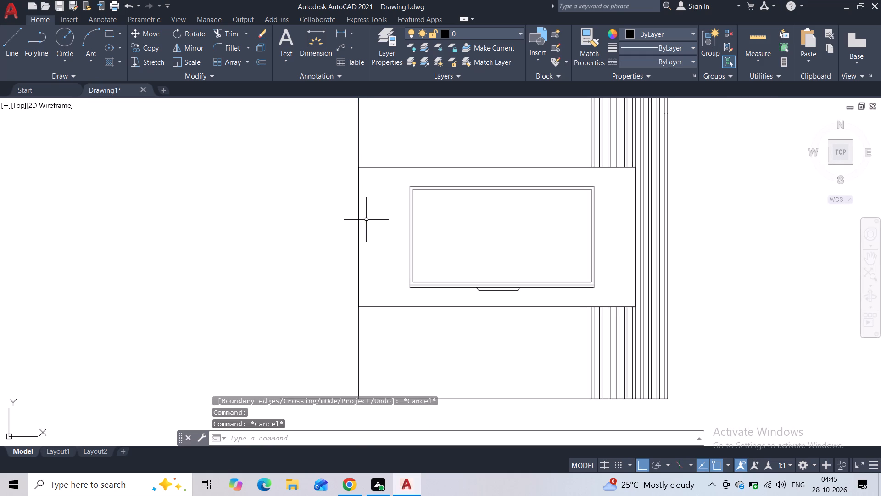
{"action": "left_click", "coordinate": [372, 168]}
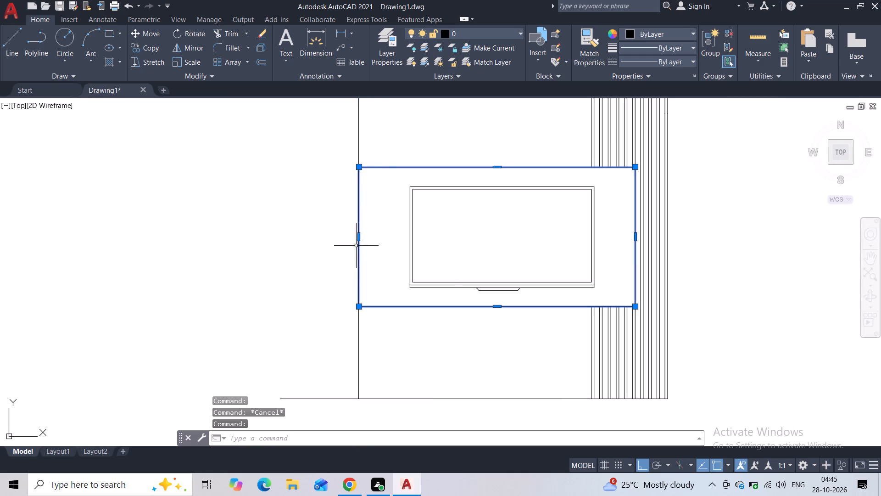
{"action": "left_click", "coordinate": [359, 238]}
{"action": "left_click", "coordinate": [353, 238]}
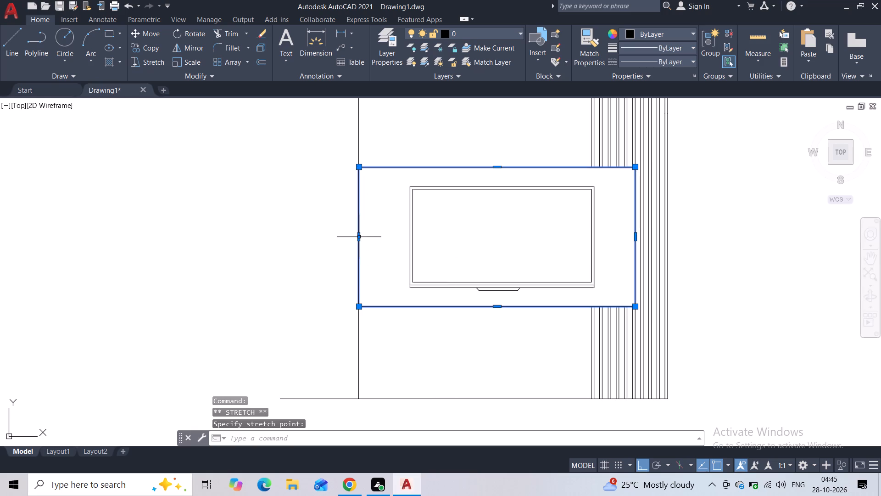
{"action": "left_click", "coordinate": [358, 237]}
{"action": "left_click", "coordinate": [354, 238]}
{"action": "left_click", "coordinate": [358, 239]}
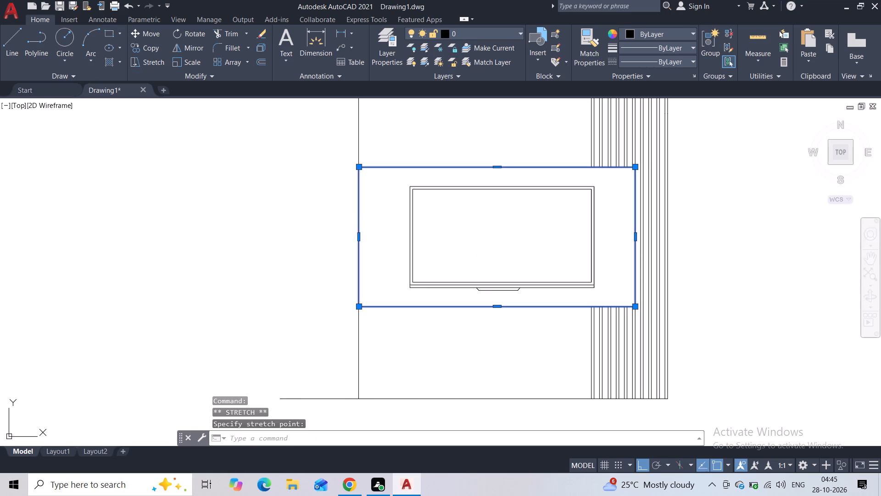
{"action": "left_click", "coordinate": [354, 240]}
{"action": "left_click", "coordinate": [360, 240]}
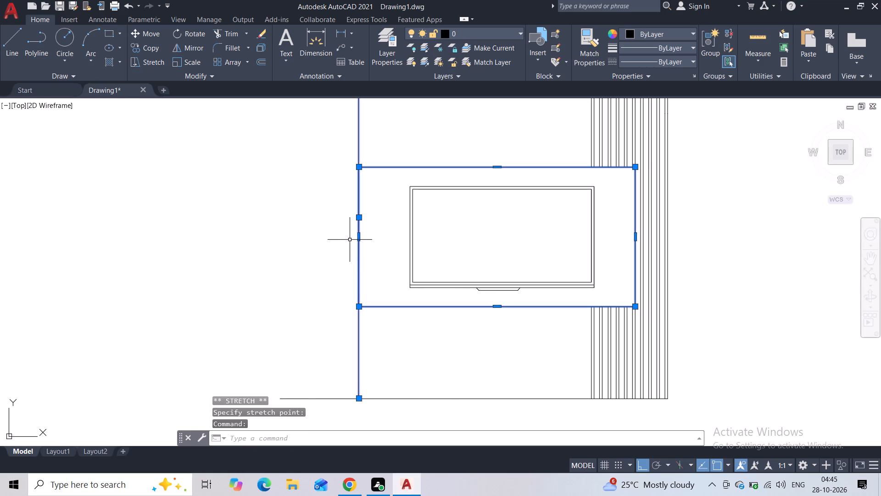
{"action": "left_click", "coordinate": [358, 238]}
{"action": "left_click", "coordinate": [348, 238]}
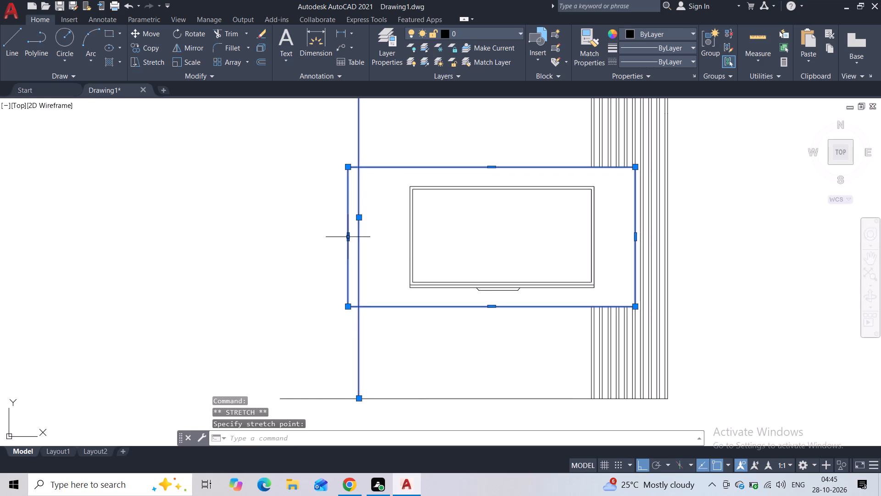
{"action": "key", "text": "Escape"}
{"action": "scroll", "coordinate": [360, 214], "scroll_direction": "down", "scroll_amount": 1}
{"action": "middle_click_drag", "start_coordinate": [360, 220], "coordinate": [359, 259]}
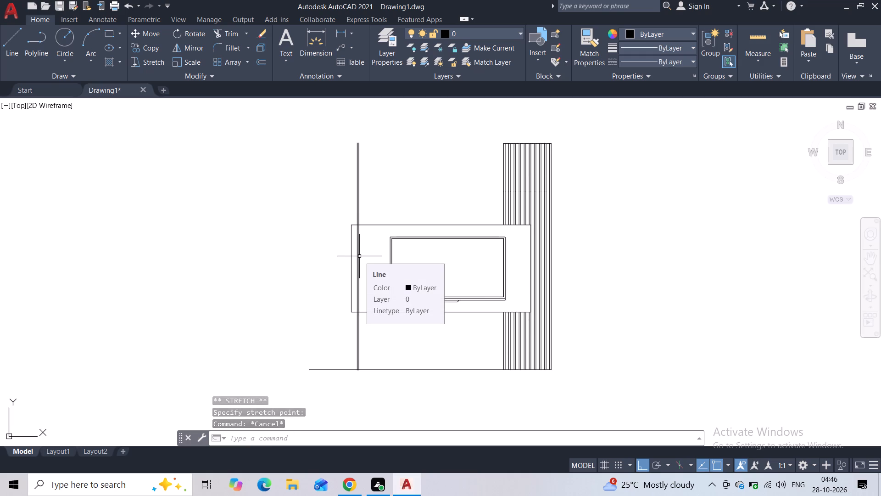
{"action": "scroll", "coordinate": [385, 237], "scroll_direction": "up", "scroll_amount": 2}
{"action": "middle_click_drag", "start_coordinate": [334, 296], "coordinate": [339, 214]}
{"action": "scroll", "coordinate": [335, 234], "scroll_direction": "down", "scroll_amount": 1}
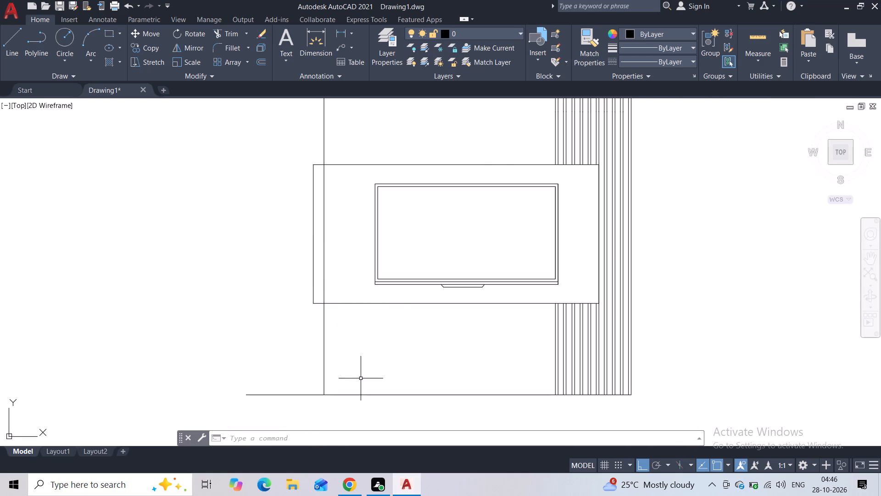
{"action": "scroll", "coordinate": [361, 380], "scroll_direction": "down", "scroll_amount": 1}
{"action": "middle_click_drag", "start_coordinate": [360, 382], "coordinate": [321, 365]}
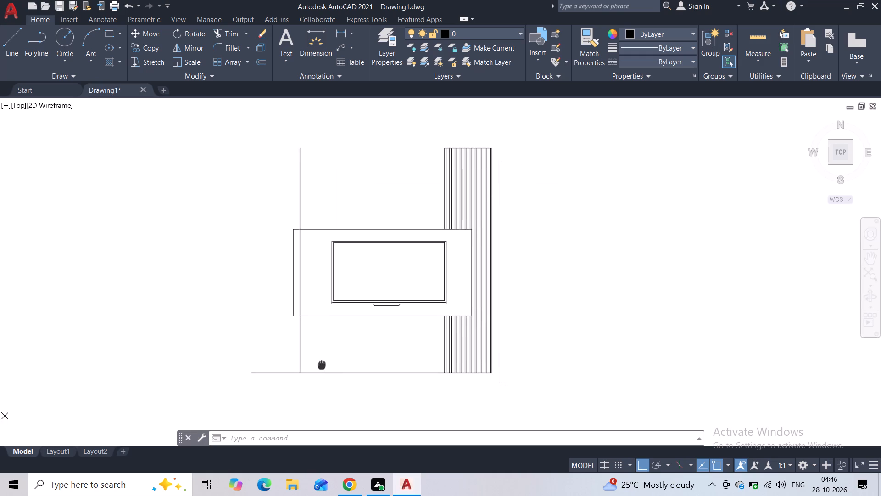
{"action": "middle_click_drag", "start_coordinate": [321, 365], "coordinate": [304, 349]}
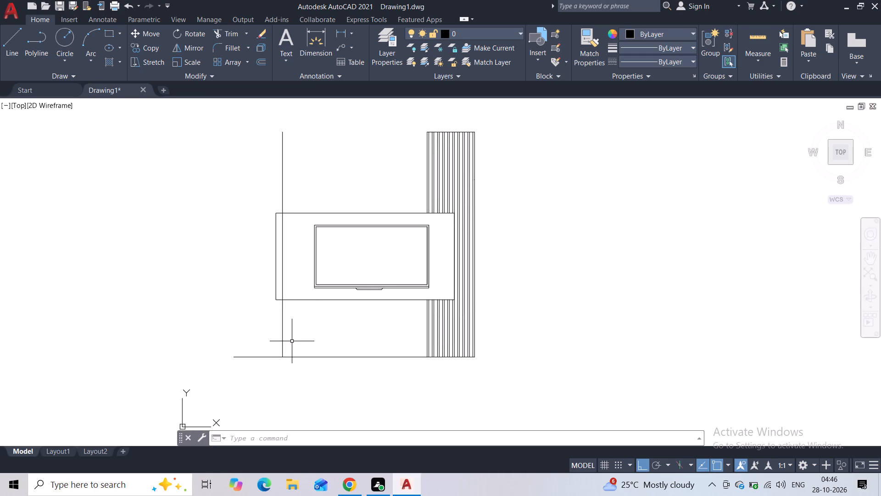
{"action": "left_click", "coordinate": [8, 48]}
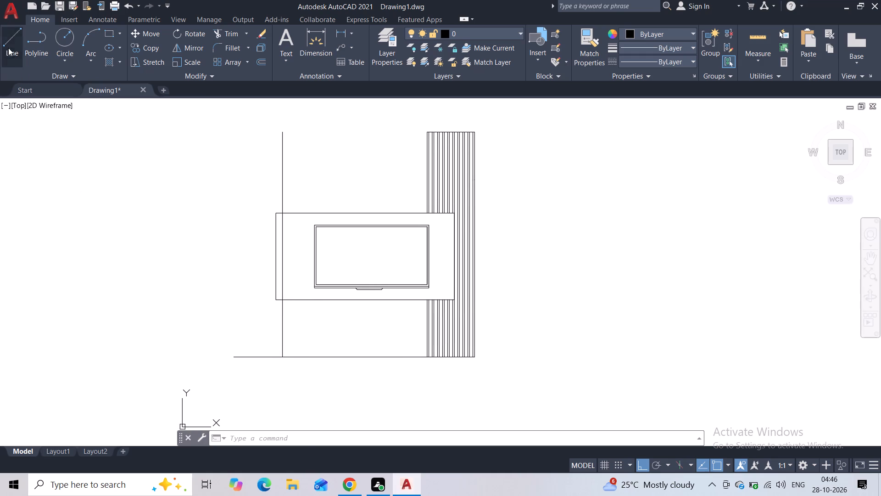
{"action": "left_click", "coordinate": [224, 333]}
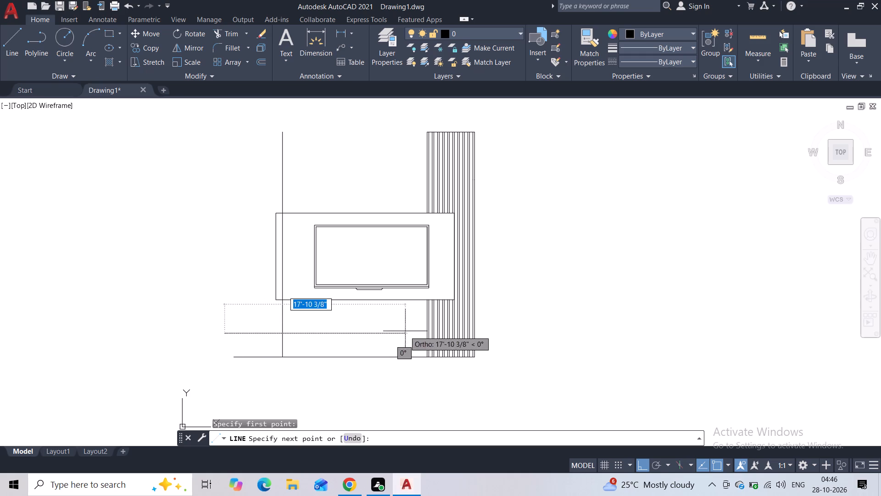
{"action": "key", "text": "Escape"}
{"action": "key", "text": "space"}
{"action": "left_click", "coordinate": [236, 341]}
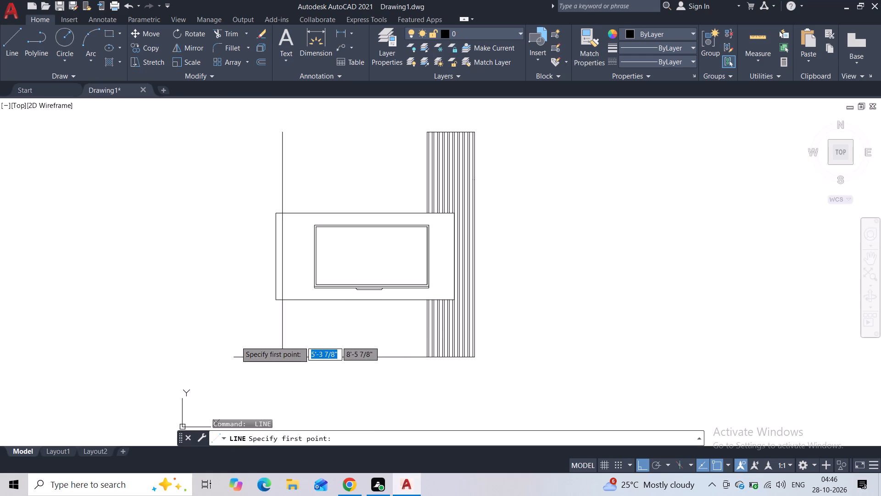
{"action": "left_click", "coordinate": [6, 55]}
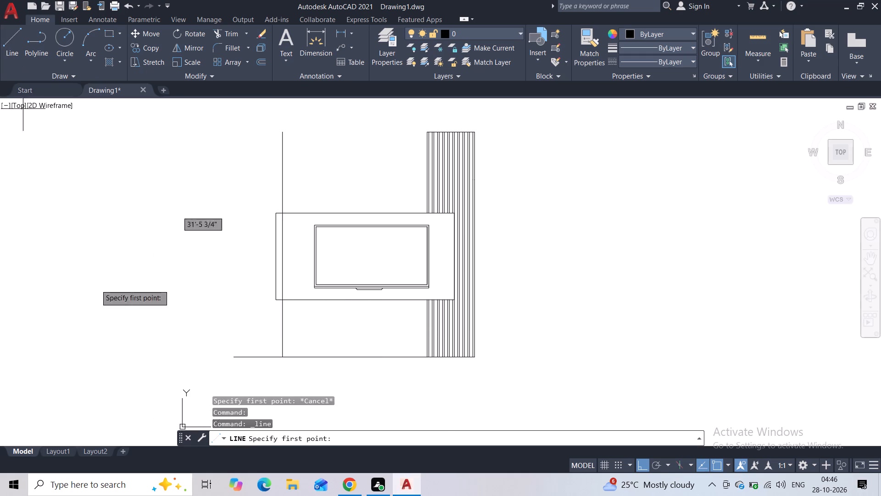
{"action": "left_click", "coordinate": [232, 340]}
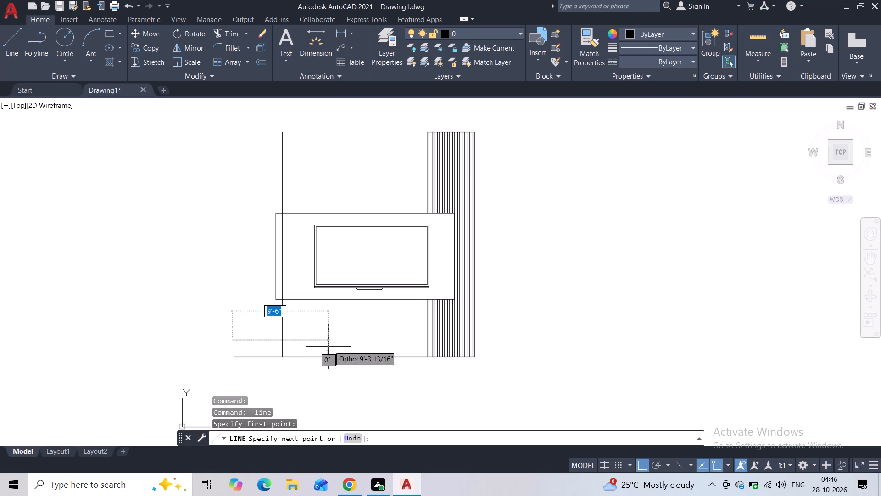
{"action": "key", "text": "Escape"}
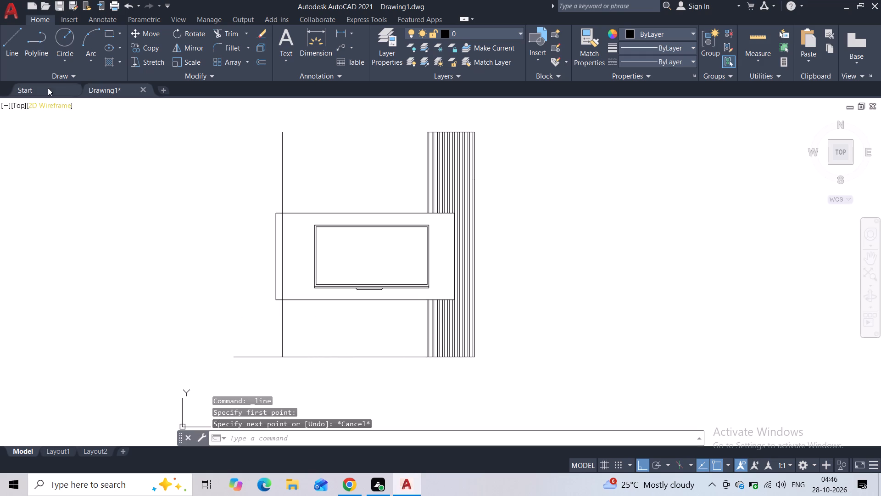
Draw a closed box of lines about 22'-8 3/8" wide and 1'-4 1/2" high above the base line, ending at the panel's right edge.
{"action": "left_click", "coordinate": [20, 44]}
{"action": "left_click", "coordinate": [0, 45]}
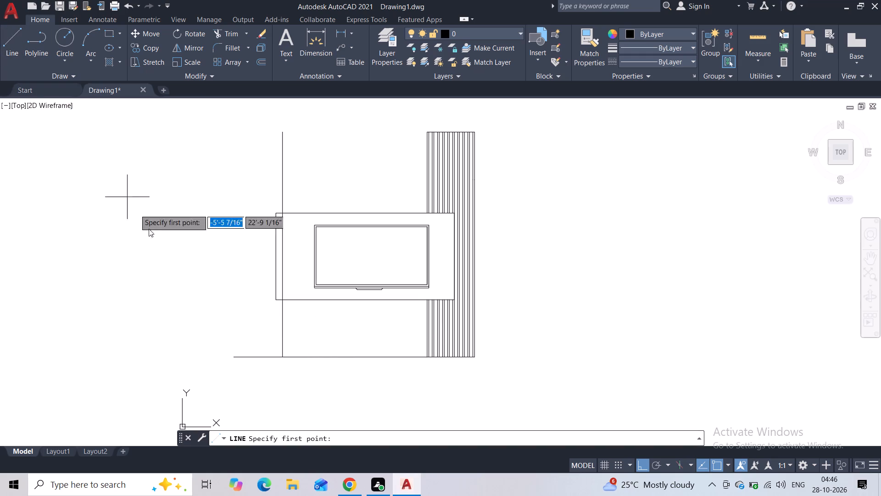
{"action": "scroll", "coordinate": [216, 339], "scroll_direction": "up", "scroll_amount": 2}
{"action": "left_click", "coordinate": [236, 352]}
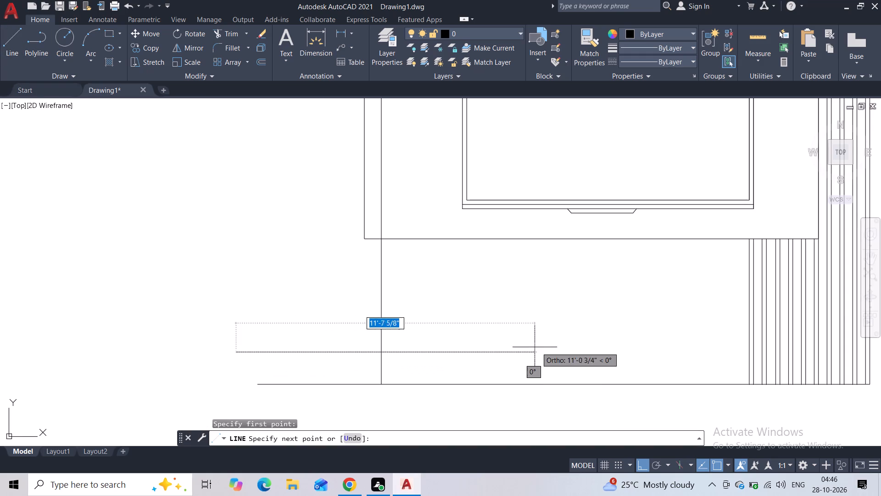
{"action": "middle_click_drag", "start_coordinate": [538, 347], "coordinate": [357, 318]}
{"action": "scroll", "coordinate": [358, 317], "scroll_direction": "down", "scroll_amount": 1}
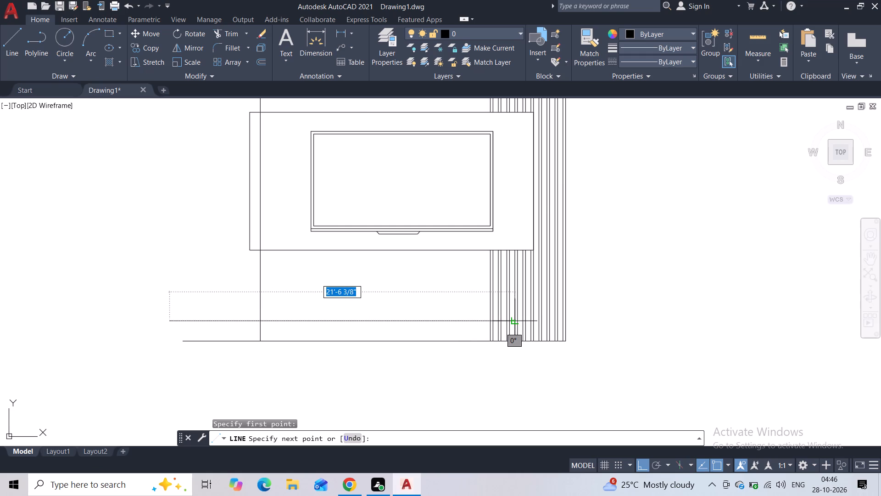
{"action": "scroll", "coordinate": [517, 323], "scroll_direction": "up", "scroll_amount": 1}
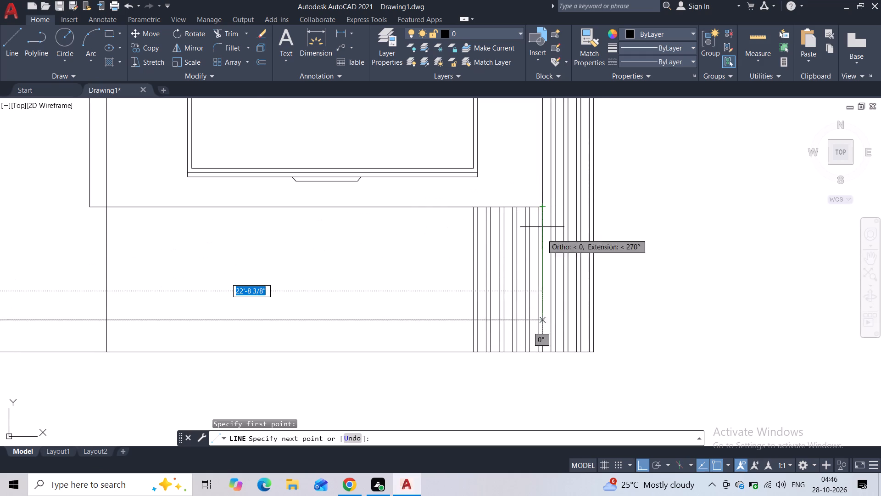
{"action": "left_click", "coordinate": [541, 319]}
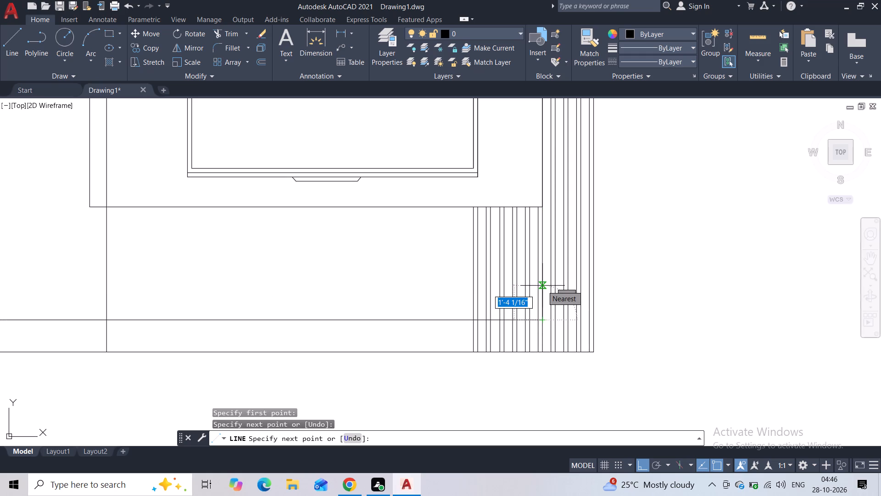
{"action": "scroll", "coordinate": [545, 283], "scroll_direction": "up", "scroll_amount": 3}
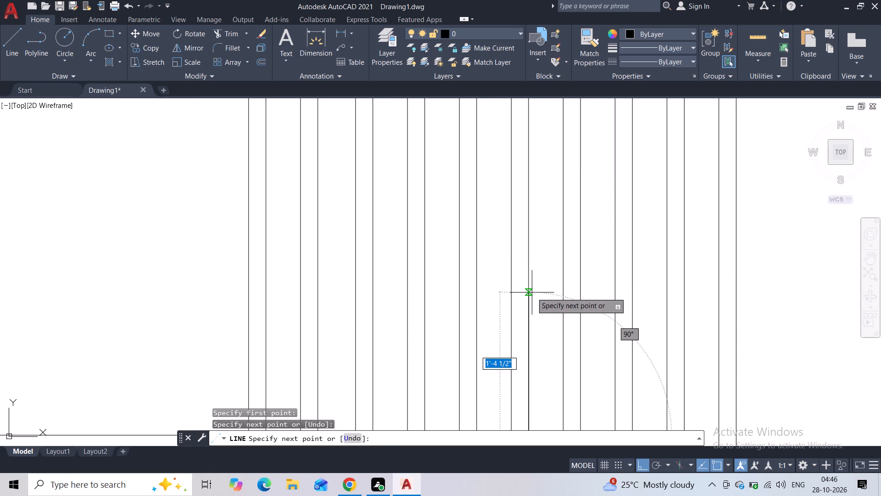
{"action": "left_click", "coordinate": [532, 293]}
{"action": "scroll", "coordinate": [306, 323], "scroll_direction": "down", "scroll_amount": 2}
{"action": "middle_click_drag", "start_coordinate": [244, 324], "coordinate": [435, 304]}
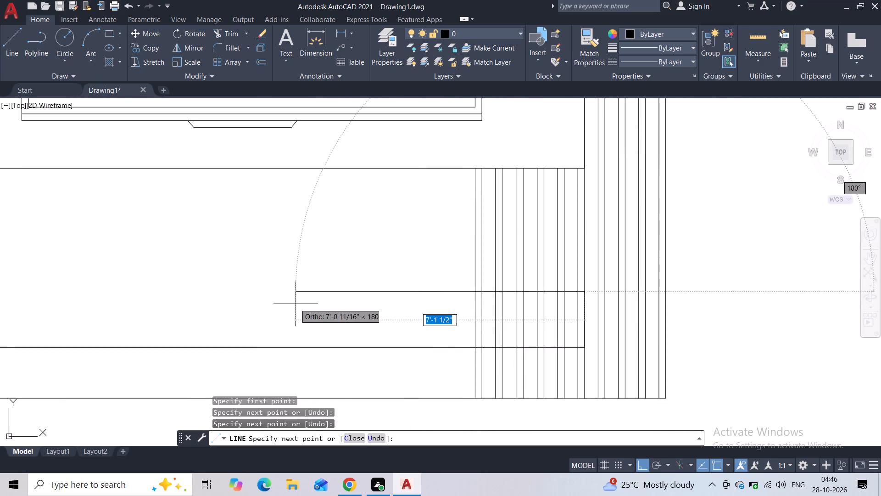
{"action": "scroll", "coordinate": [295, 304], "scroll_direction": "down", "scroll_amount": 1}
{"action": "middle_click_drag", "start_coordinate": [203, 304], "coordinate": [407, 279]}
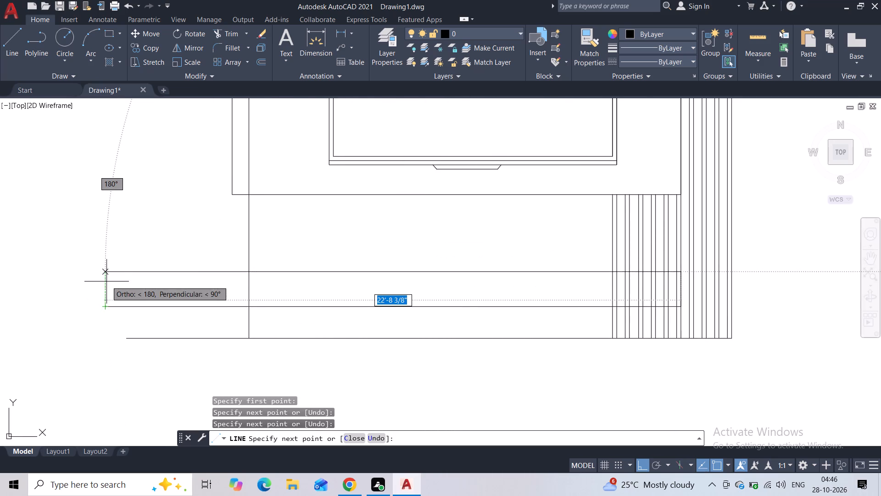
{"action": "left_click", "coordinate": [106, 273]}
{"action": "left_click", "coordinate": [103, 304]}
{"action": "key", "text": "Escape"}
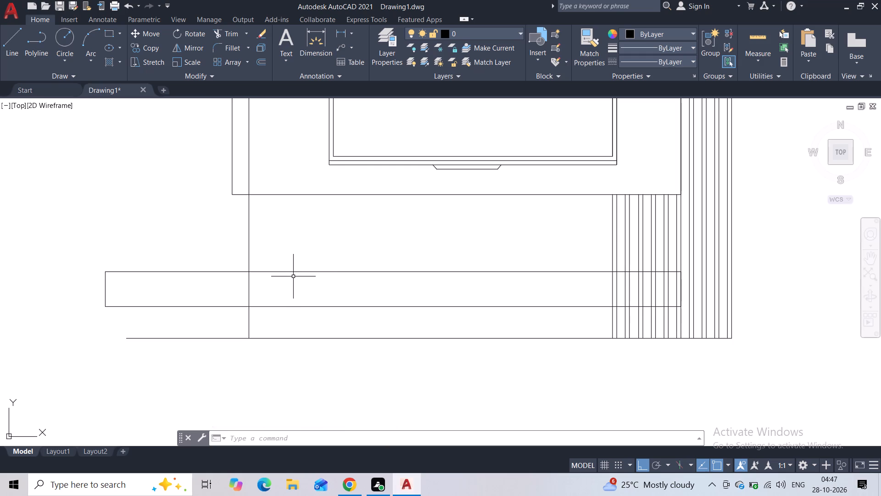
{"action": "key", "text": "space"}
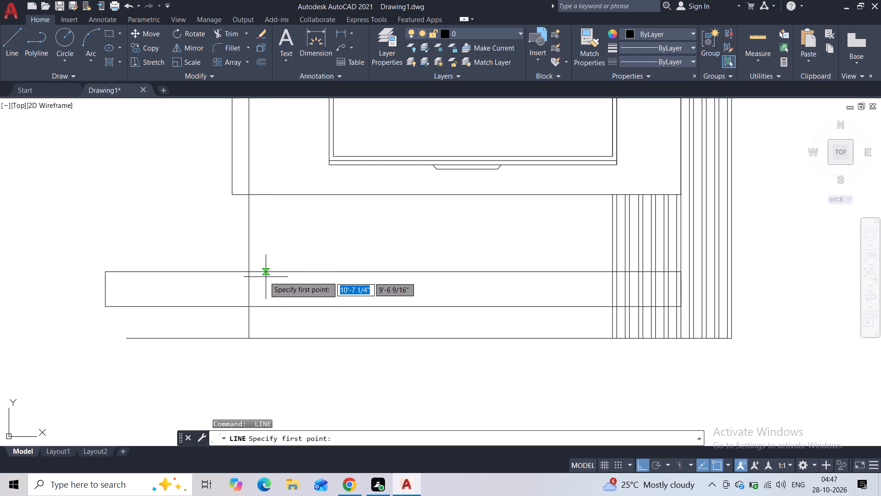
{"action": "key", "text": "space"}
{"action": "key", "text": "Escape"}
Trim the left vertical line inside the low box and between the box and the base line.
{"action": "left_click", "coordinate": [220, 35]}
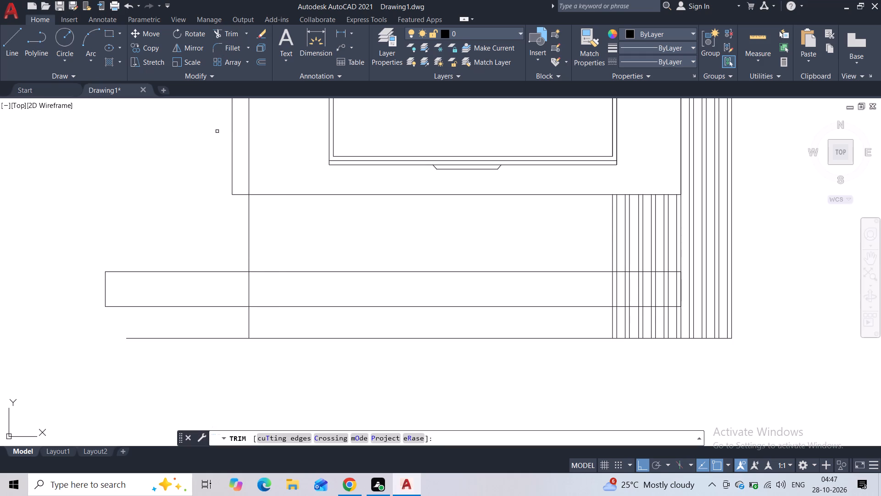
{"action": "left_click_drag", "start_coordinate": [257, 290], "coordinate": [212, 281]}
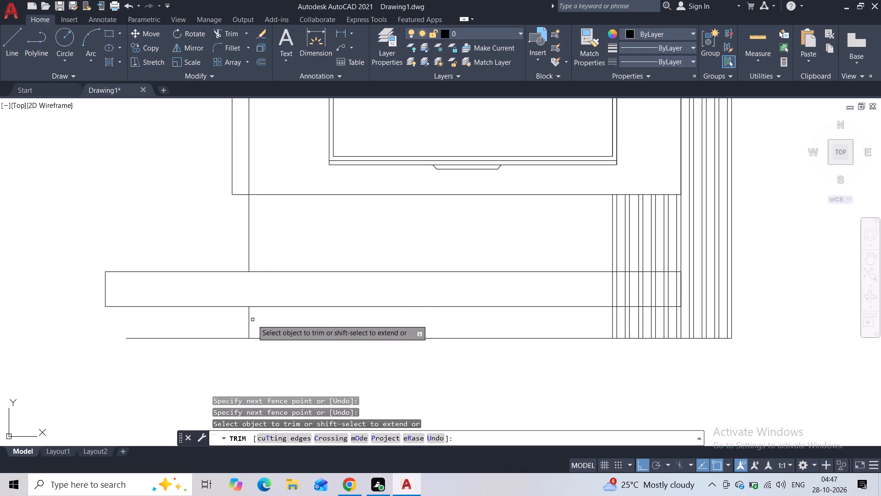
{"action": "left_click_drag", "start_coordinate": [256, 322], "coordinate": [227, 322]}
{"action": "key", "text": "Escape"}
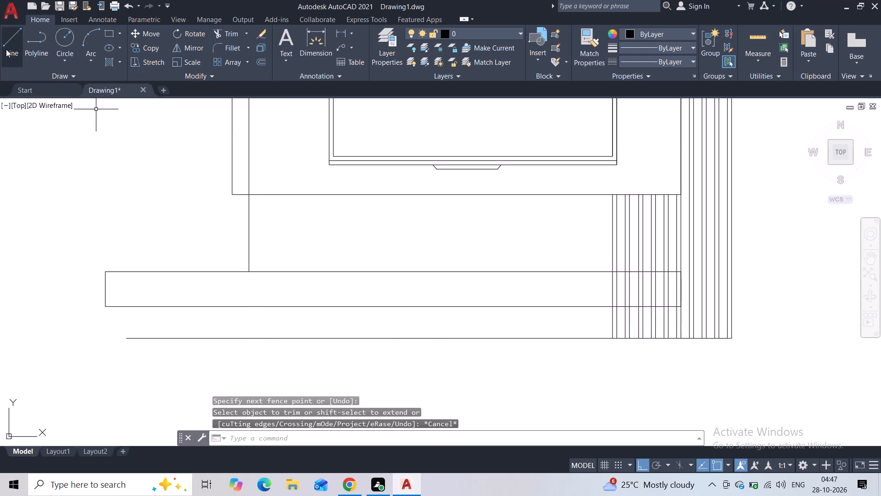
Draw four vertical divider lines about 1'-4 1/2" high inside the low box, splitting it into five roughly equal compartments.
{"action": "left_click", "coordinate": [7, 49]}
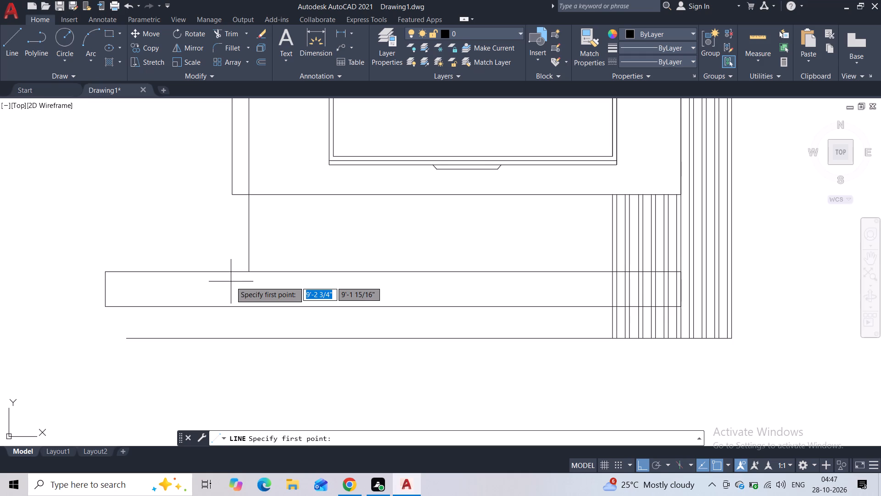
{"action": "left_click", "coordinate": [209, 275]}
{"action": "left_click", "coordinate": [207, 310]}
{"action": "key", "text": "Escape"}
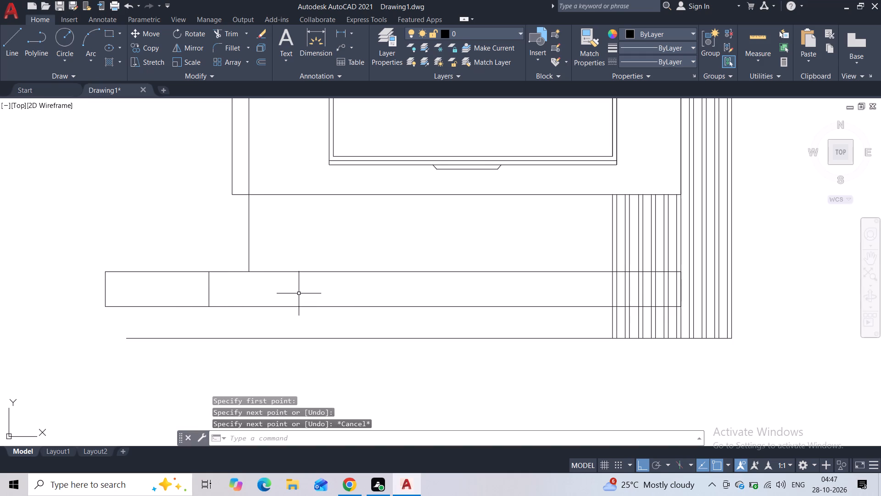
{"action": "key", "text": "space"}
{"action": "left_click", "coordinate": [320, 275]}
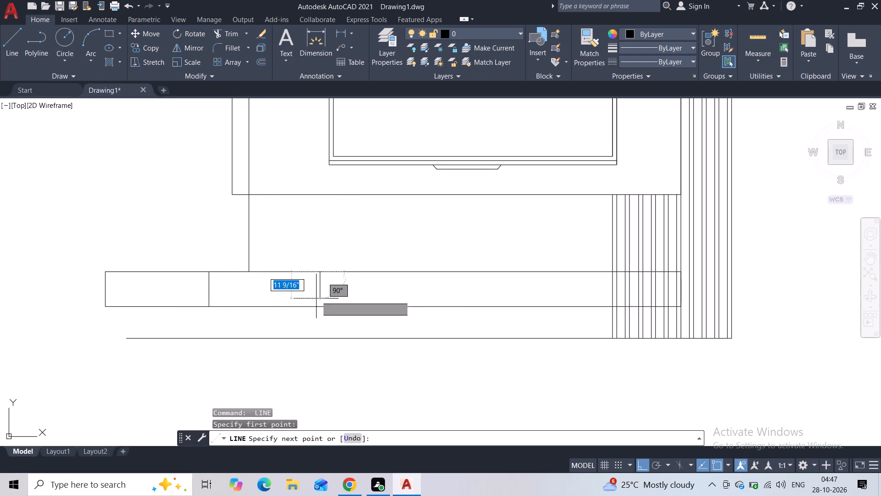
{"action": "left_click", "coordinate": [316, 303]}
{"action": "key", "text": "Escape"}
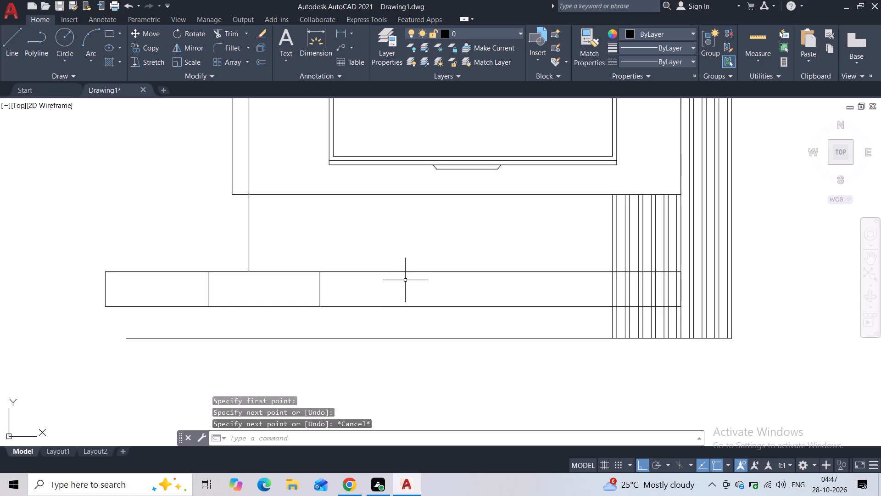
{"action": "key", "text": "space"}
{"action": "left_click", "coordinate": [440, 276]}
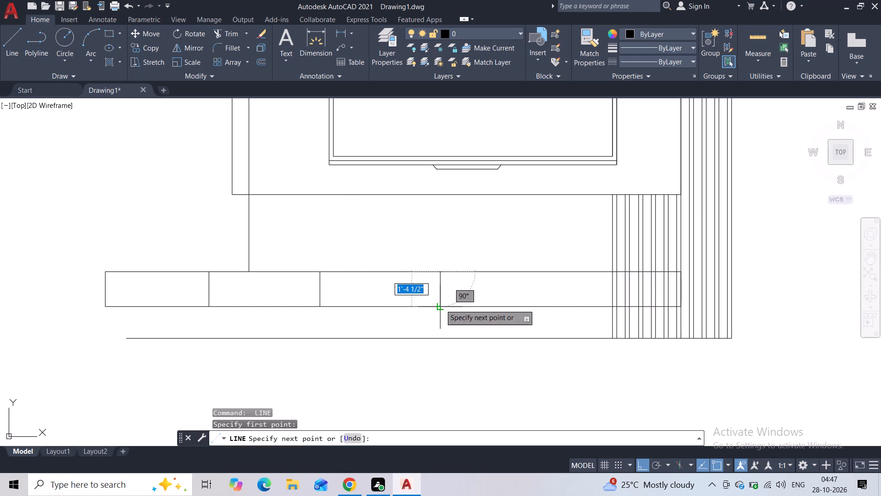
{"action": "left_click", "coordinate": [440, 304]}
{"action": "key", "text": "Escape"}
{"action": "key", "text": "space"}
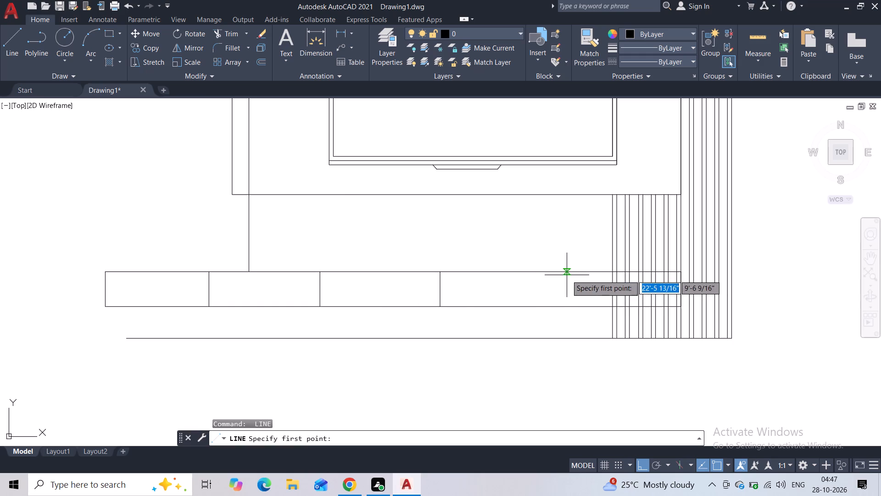
{"action": "left_click", "coordinate": [566, 275]}
{"action": "left_click", "coordinate": [569, 303]}
{"action": "key", "text": "Escape"}
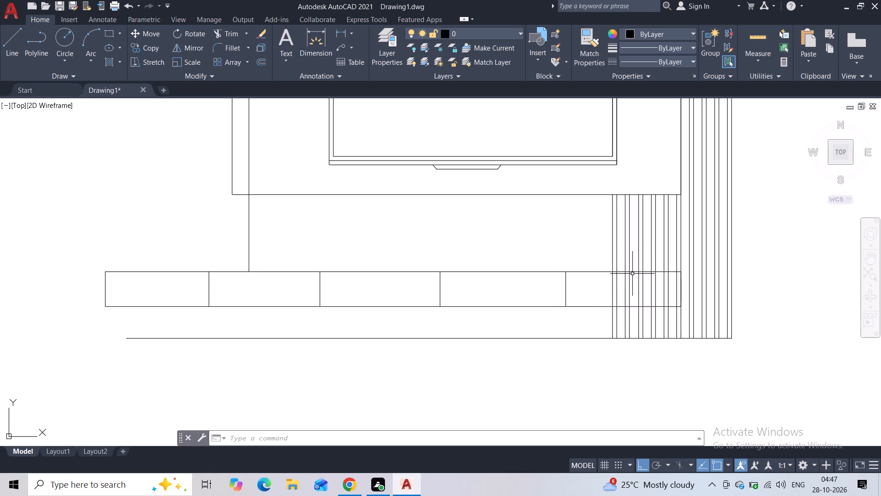
Trim the slat lines that cross the rightmost compartment of the low box.
{"action": "scroll", "coordinate": [570, 287], "scroll_direction": "down", "scroll_amount": 1}
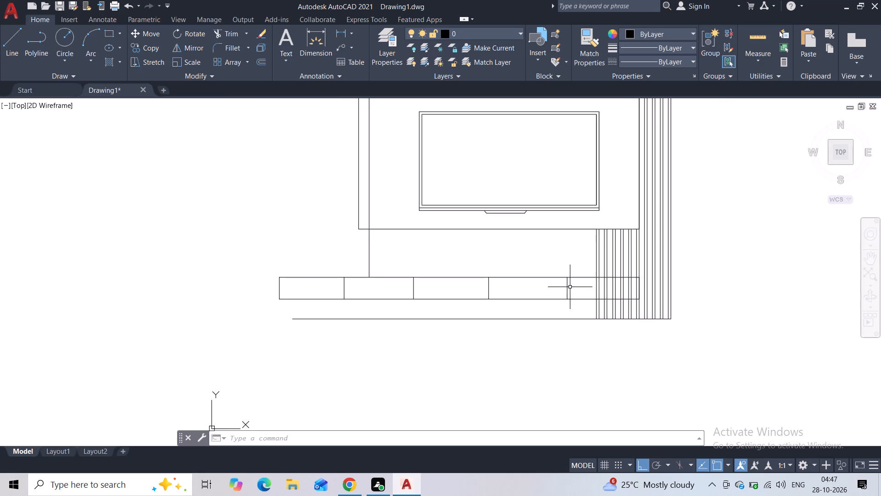
{"action": "scroll", "coordinate": [585, 278], "scroll_direction": "up", "scroll_amount": 2}
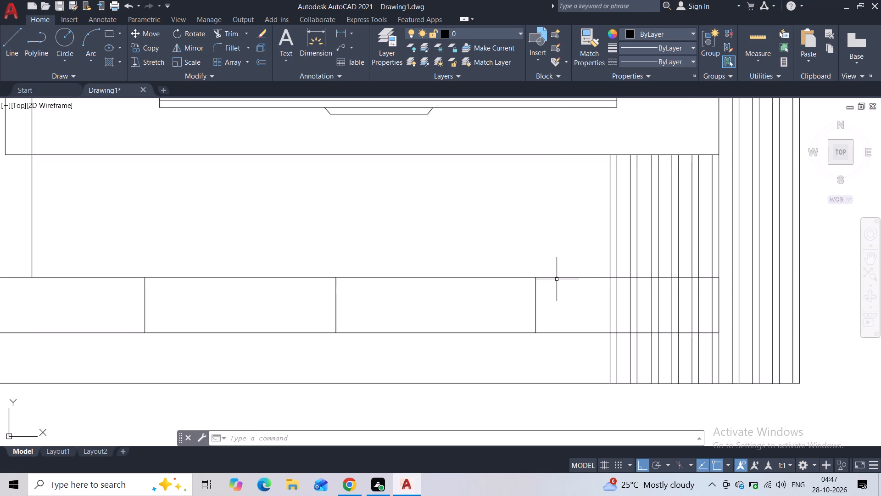
{"action": "left_click", "coordinate": [223, 36]}
{"action": "left_click_drag", "start_coordinate": [591, 298], "coordinate": [679, 300]}
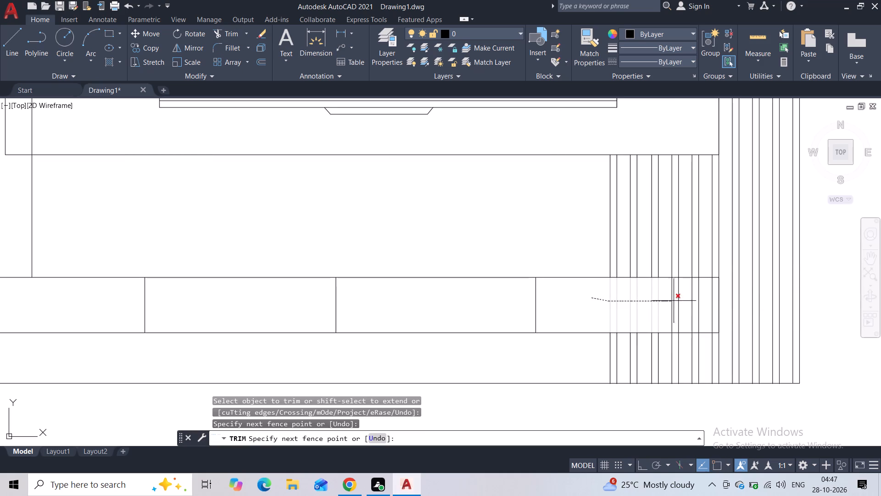
{"action": "left_click_drag", "start_coordinate": [679, 300], "coordinate": [714, 304]}
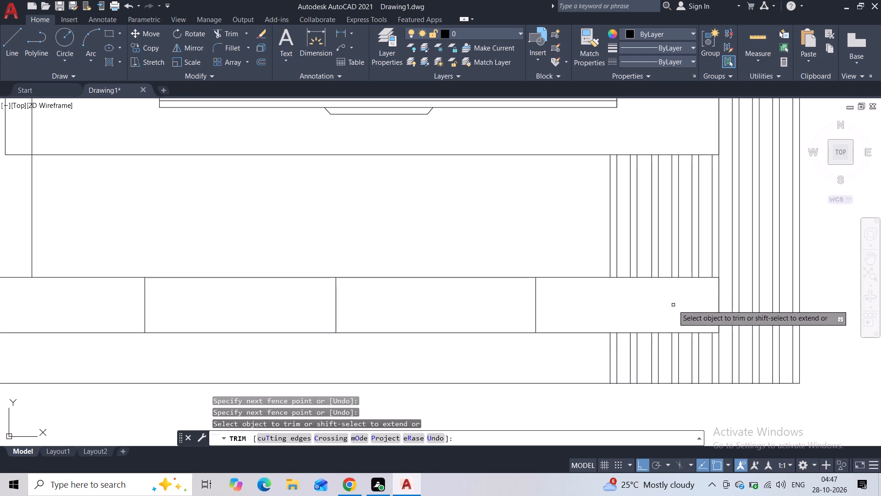
{"action": "key", "text": "Escape"}
Draw a shallow closed strip of lines about 22'-8 3/8" wide on top of the low box, spanning its full width.
{"action": "scroll", "coordinate": [649, 310], "scroll_direction": "down", "scroll_amount": 2}
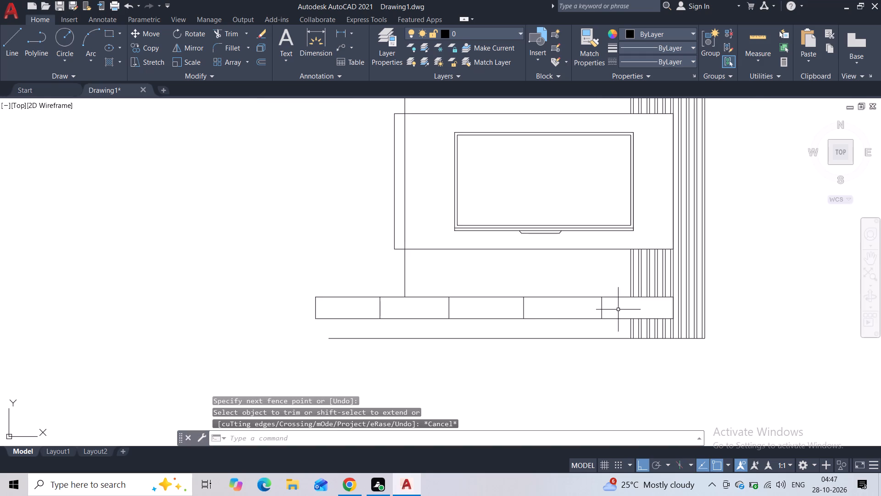
{"action": "left_click", "coordinate": [6, 46]}
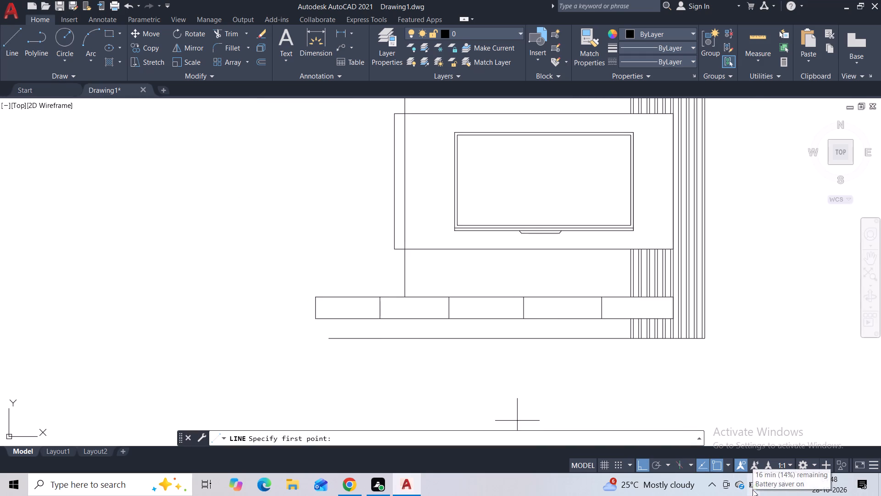
{"action": "scroll", "coordinate": [398, 370], "scroll_direction": "up", "scroll_amount": 1}
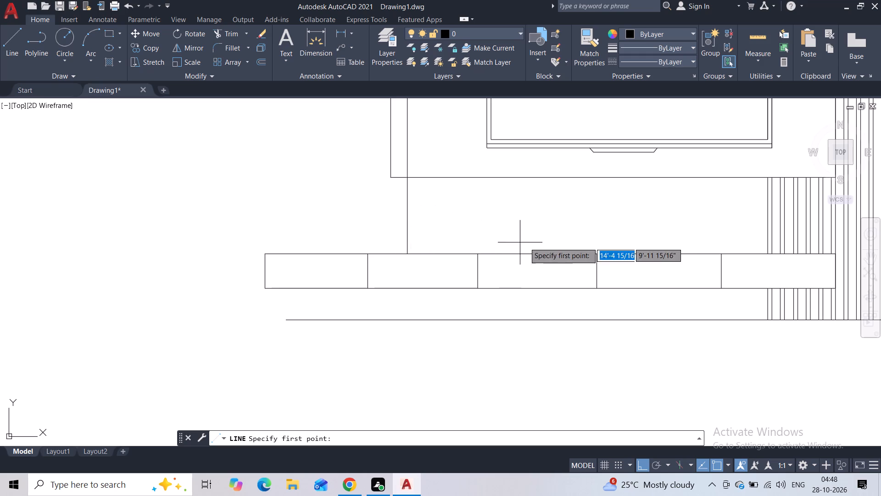
{"action": "middle_click_drag", "start_coordinate": [526, 241], "coordinate": [281, 267]}
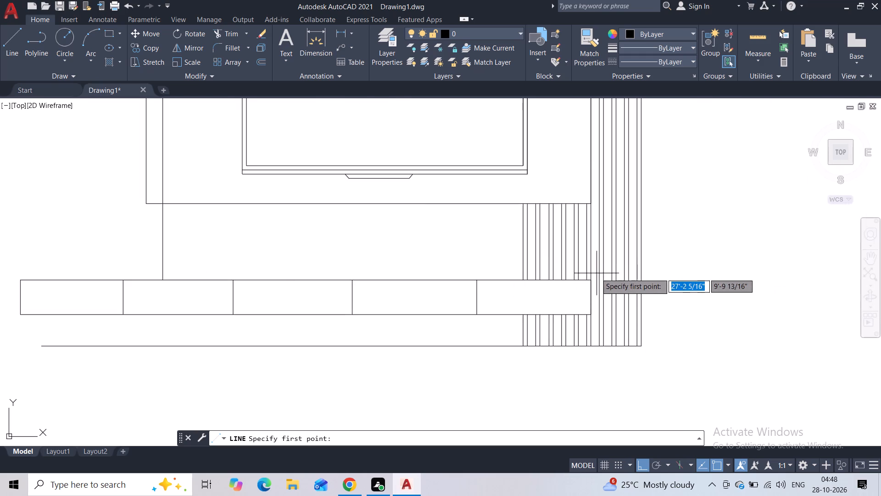
{"action": "scroll", "coordinate": [594, 273], "scroll_direction": "up", "scroll_amount": 1}
{"action": "left_click", "coordinate": [589, 283]}
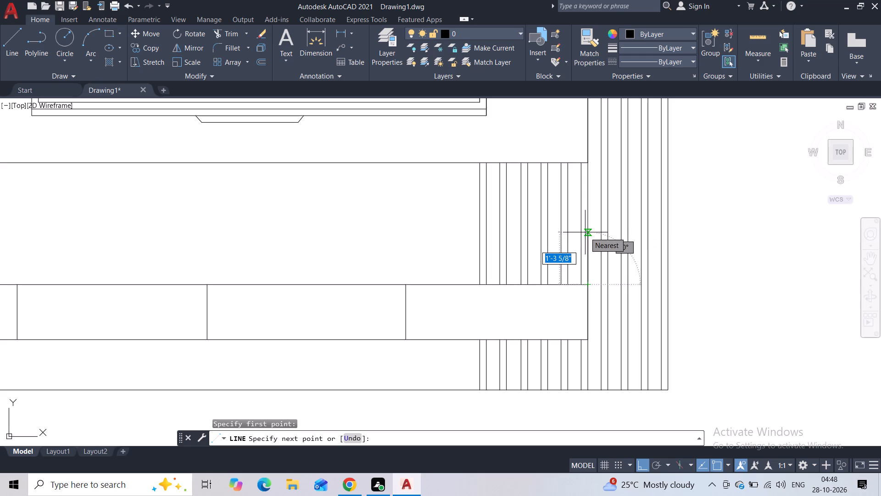
{"action": "left_click", "coordinate": [588, 258]}
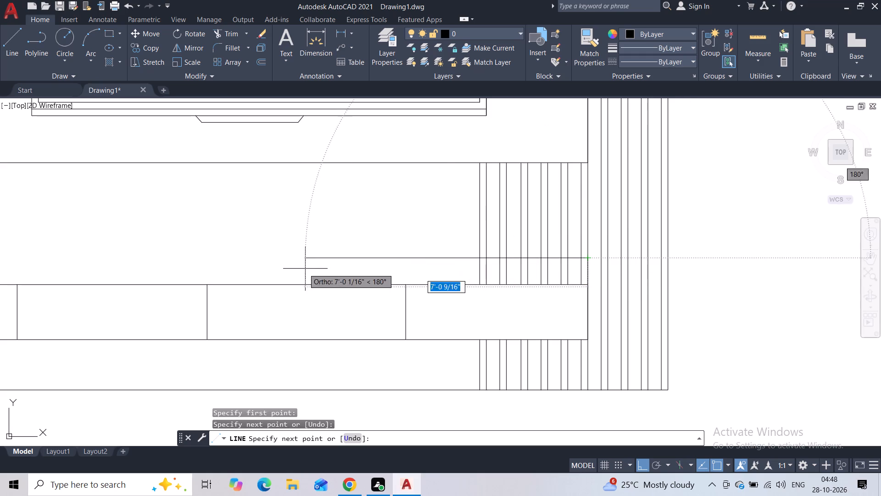
{"action": "middle_click_drag", "start_coordinate": [292, 268], "coordinate": [407, 219]}
{"action": "scroll", "coordinate": [357, 222], "scroll_direction": "down", "scroll_amount": 1}
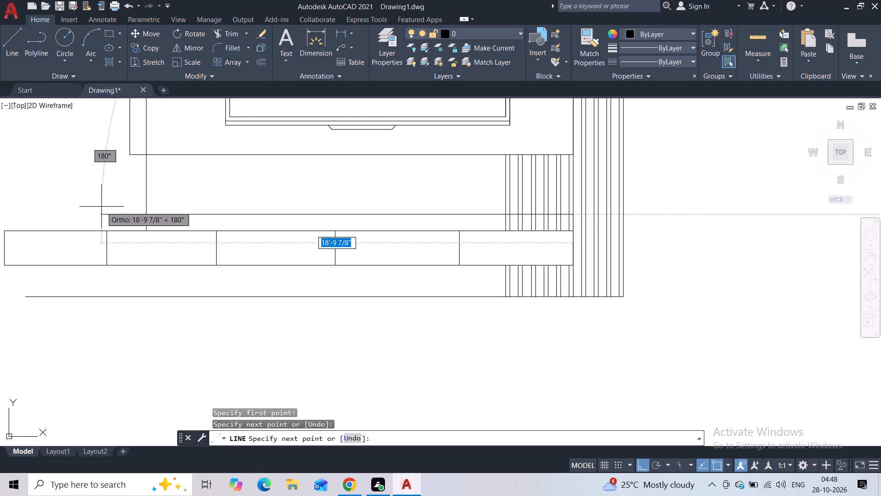
{"action": "middle_click_drag", "start_coordinate": [28, 200], "coordinate": [128, 200]}
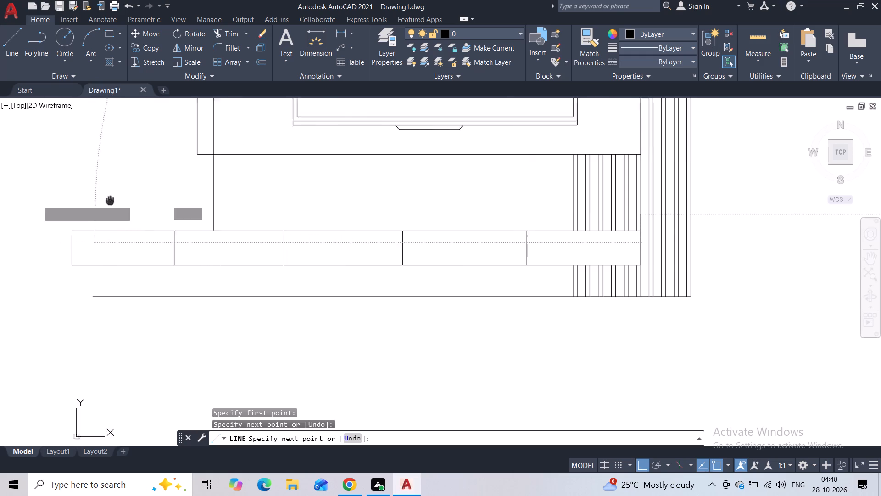
{"action": "middle_click_drag", "start_coordinate": [128, 200], "coordinate": [134, 200]}
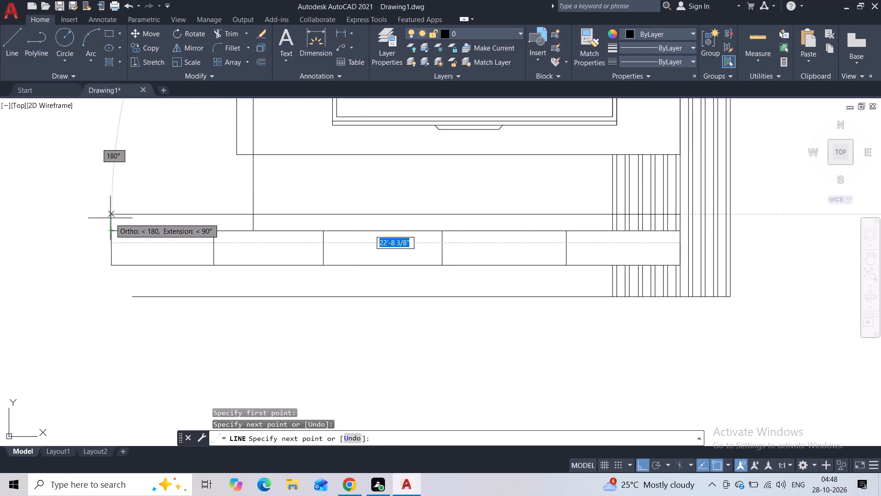
{"action": "left_click", "coordinate": [110, 217]}
{"action": "left_click", "coordinate": [110, 230]}
{"action": "key", "text": "Escape"}
Move the low box's bottom line straight down by about 3 3/16".
{"action": "middle_click_drag", "start_coordinate": [335, 202], "coordinate": [280, 201]}
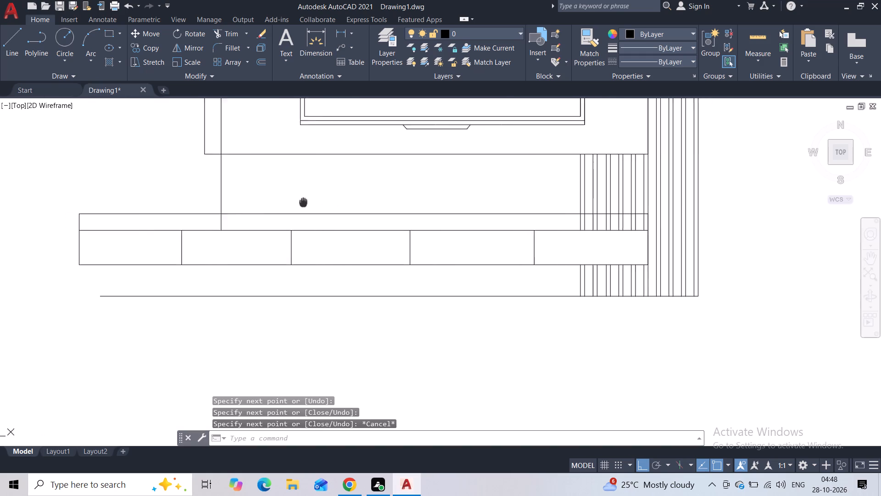
{"action": "middle_click_drag", "start_coordinate": [280, 201], "coordinate": [267, 201]}
{"action": "left_click", "coordinate": [118, 265]}
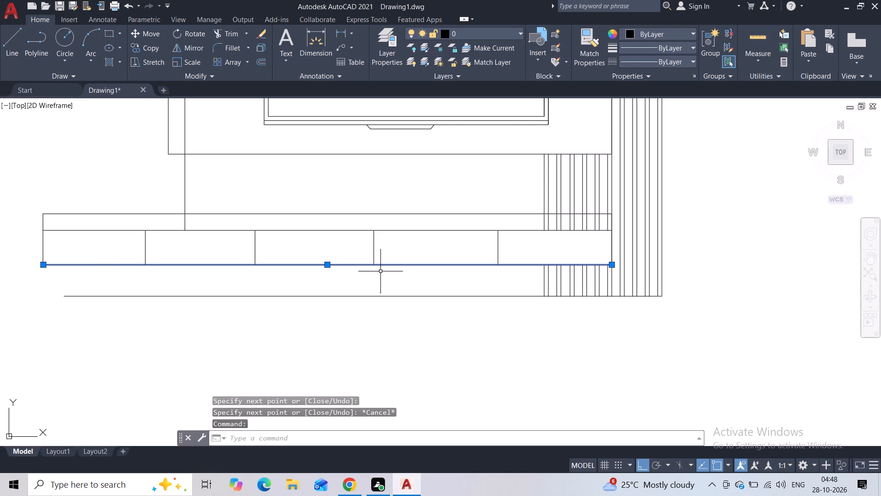
{"action": "left_click", "coordinate": [327, 265]}
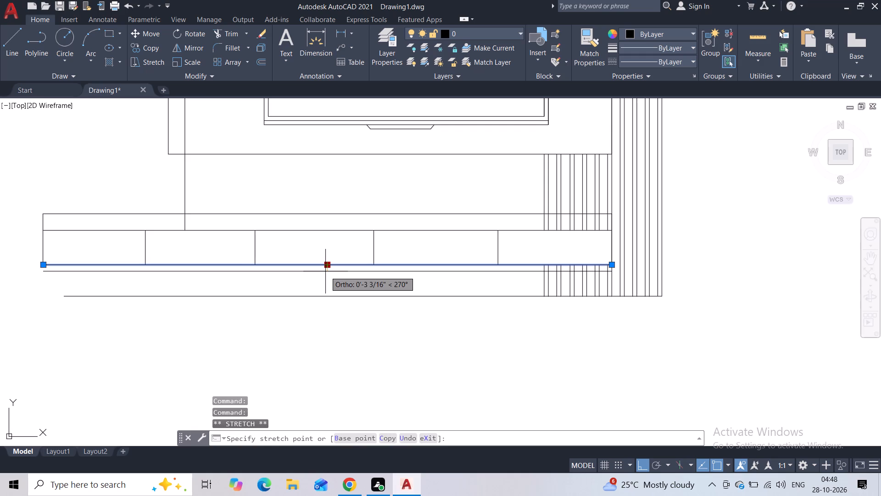
{"action": "left_click", "coordinate": [325, 272]}
{"action": "key", "text": "Escape"}
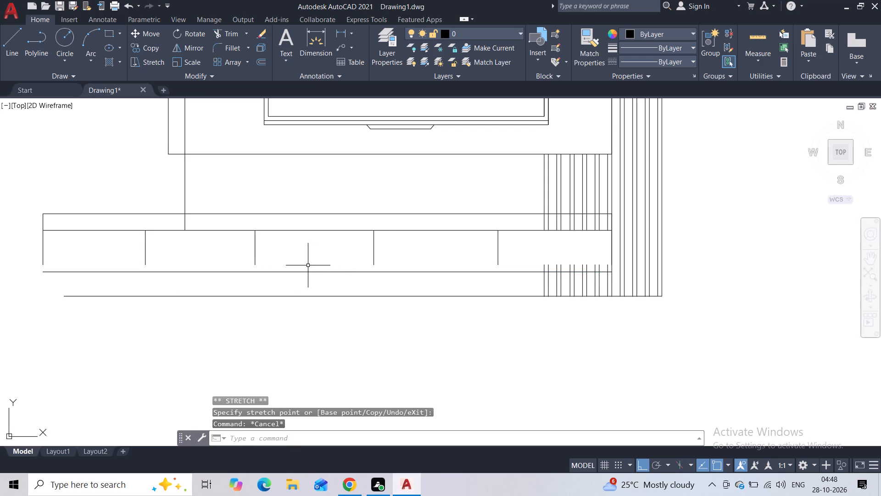
Extend the low box's left side and its four dividers down to the lowered bottom line.
{"action": "type", "text": "ex"}
{"action": "left_click", "coordinate": [344, 287]}
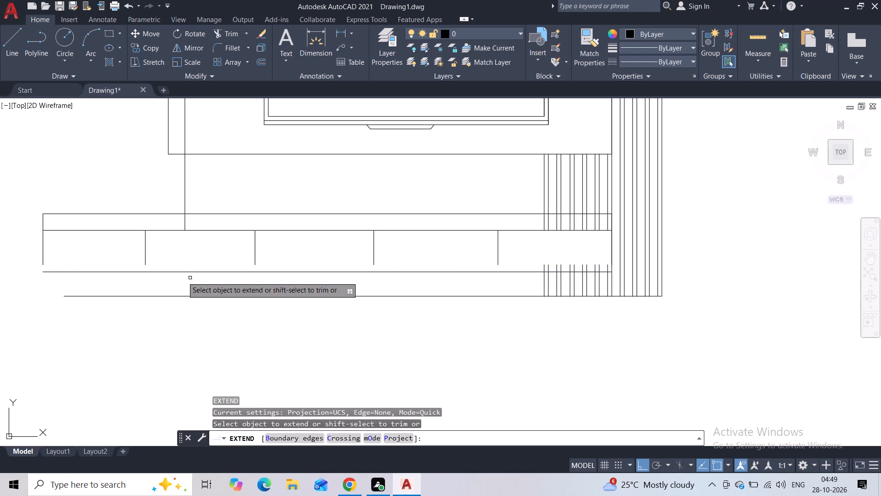
{"action": "left_click", "coordinate": [43, 259]}
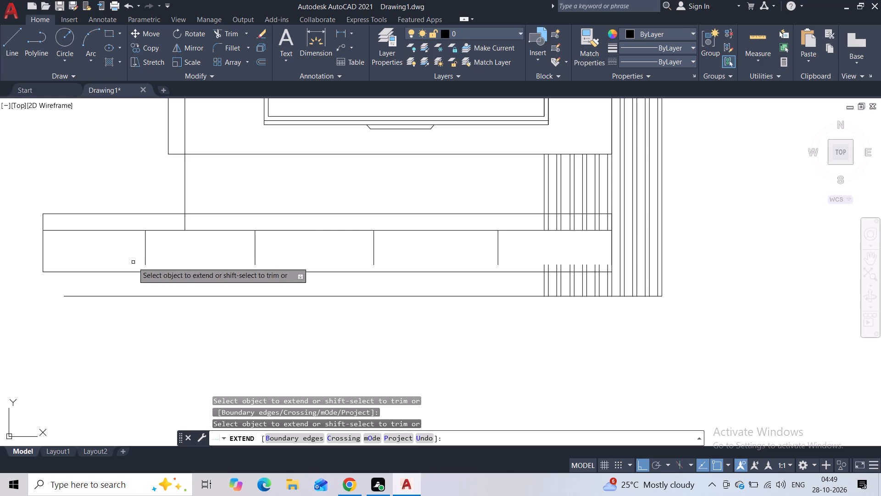
{"action": "left_click", "coordinate": [145, 264]}
{"action": "left_click", "coordinate": [253, 260]}
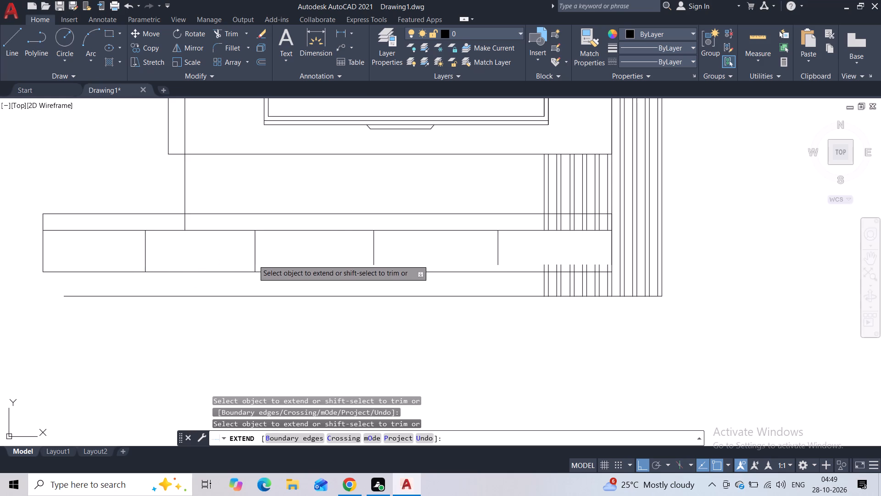
{"action": "left_click", "coordinate": [374, 259]}
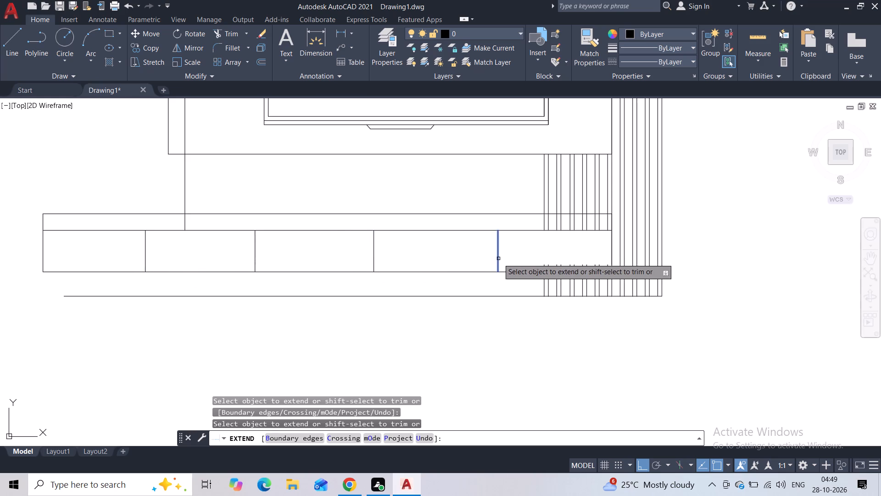
{"action": "left_click", "coordinate": [498, 259]}
{"action": "left_click", "coordinate": [610, 259]}
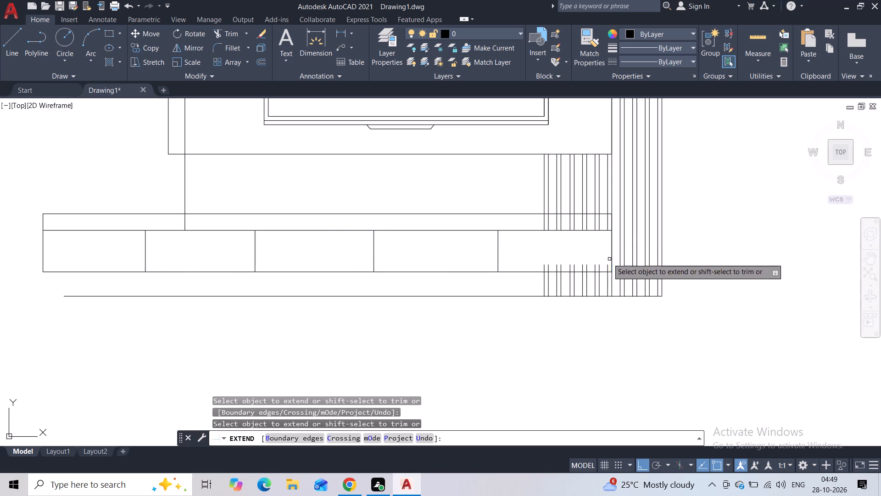
{"action": "key", "text": "Escape"}
Trim the short slat line ends that project above the low box's bottom line in the rightmost compartment.
{"action": "scroll", "coordinate": [578, 256], "scroll_direction": "up", "scroll_amount": 1}
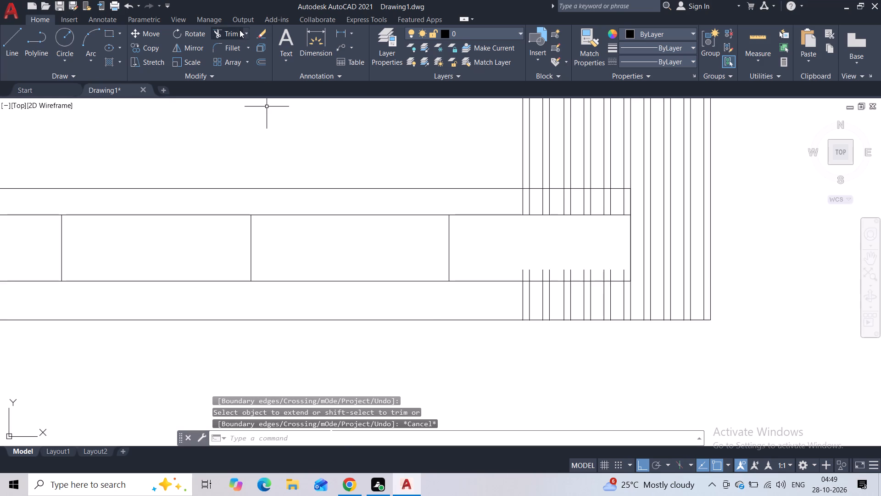
{"action": "left_click", "coordinate": [239, 30]}
{"action": "left_click_drag", "start_coordinate": [519, 272], "coordinate": [543, 274]}
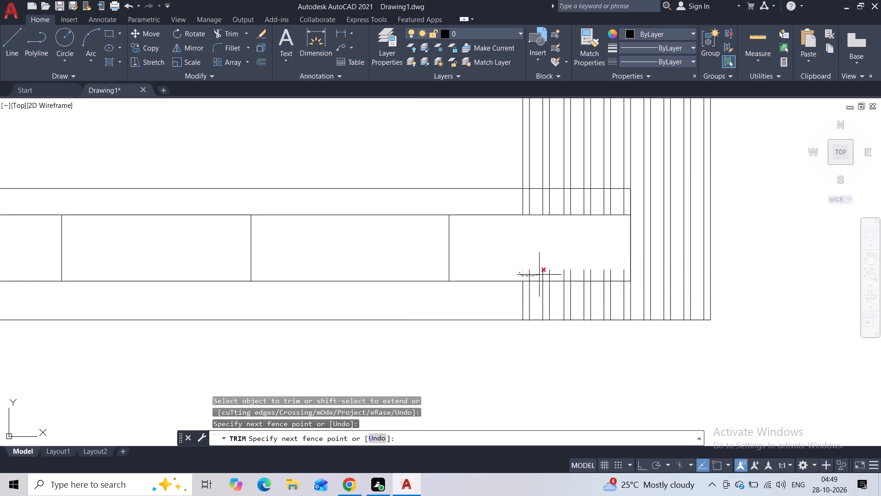
{"action": "left_click_drag", "start_coordinate": [543, 274], "coordinate": [621, 275]}
{"action": "left_click_drag", "start_coordinate": [621, 275], "coordinate": [622, 275]}
{"action": "key", "text": "Escape"}
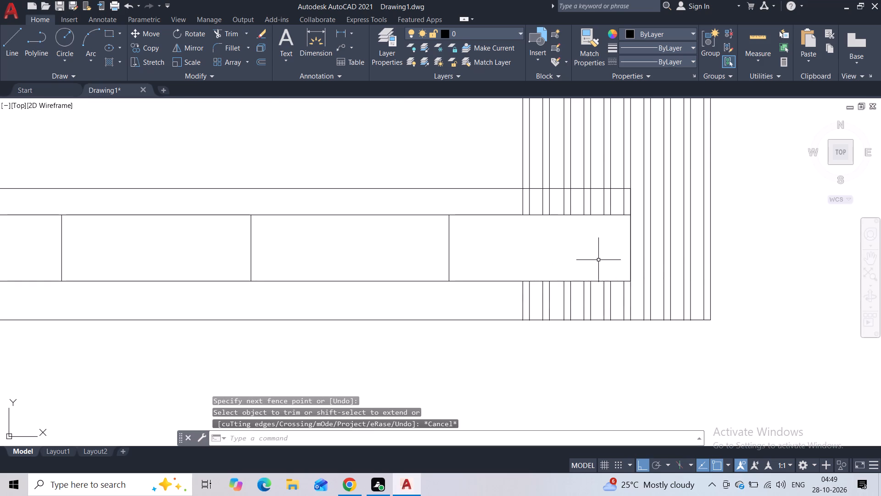
Draw a short vertical line from the base line's left end up to the low box's bottom line.
{"action": "scroll", "coordinate": [596, 260], "scroll_direction": "down", "scroll_amount": 2}
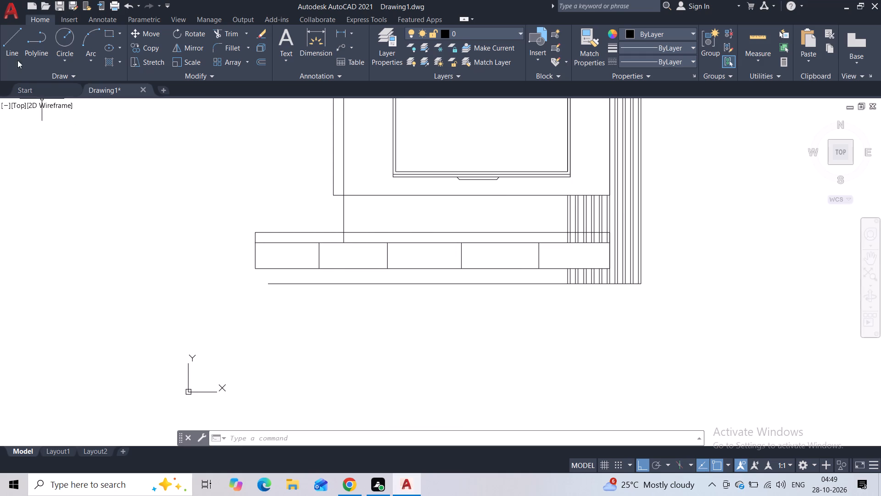
{"action": "left_click", "coordinate": [15, 48]}
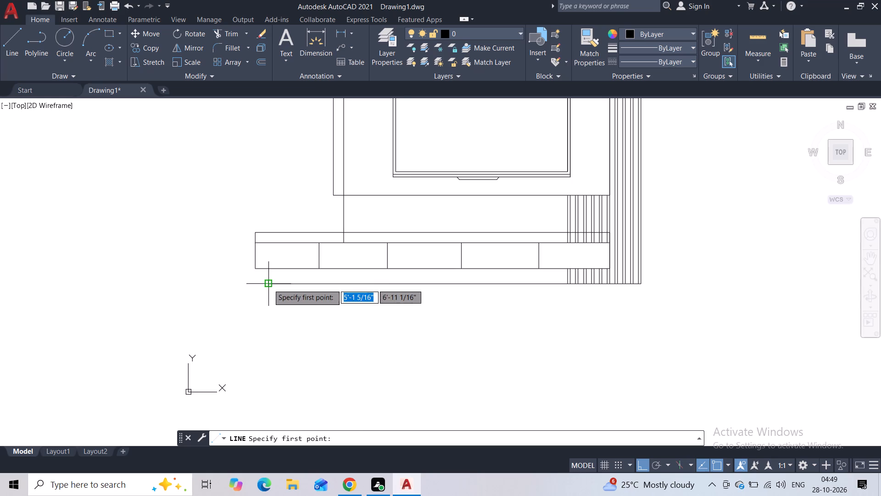
{"action": "left_click", "coordinate": [268, 284]}
{"action": "left_click", "coordinate": [268, 268]}
{"action": "key", "text": "Escape"}
Trim the vertical line and the slat lines where they cross the shallow strip on top of the low box.
{"action": "middle_click_drag", "start_coordinate": [247, 195], "coordinate": [179, 221]}
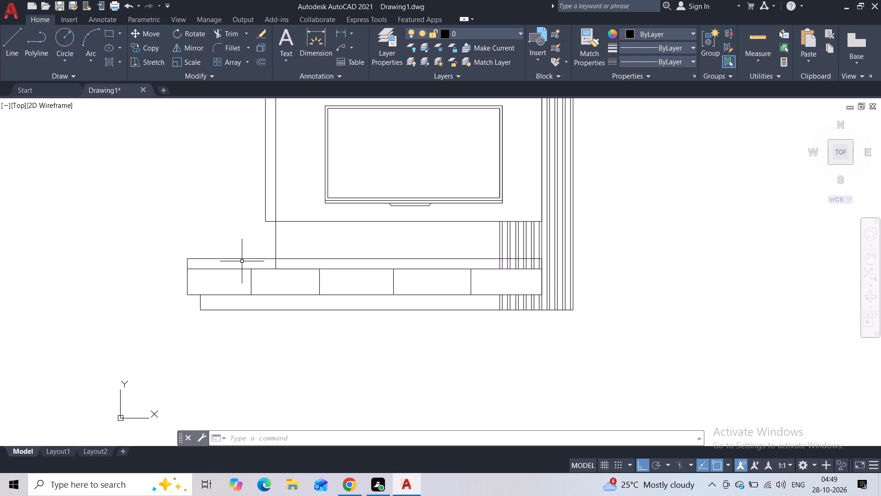
{"action": "left_click", "coordinate": [232, 32]}
{"action": "scroll", "coordinate": [255, 254], "scroll_direction": "up", "scroll_amount": 2}
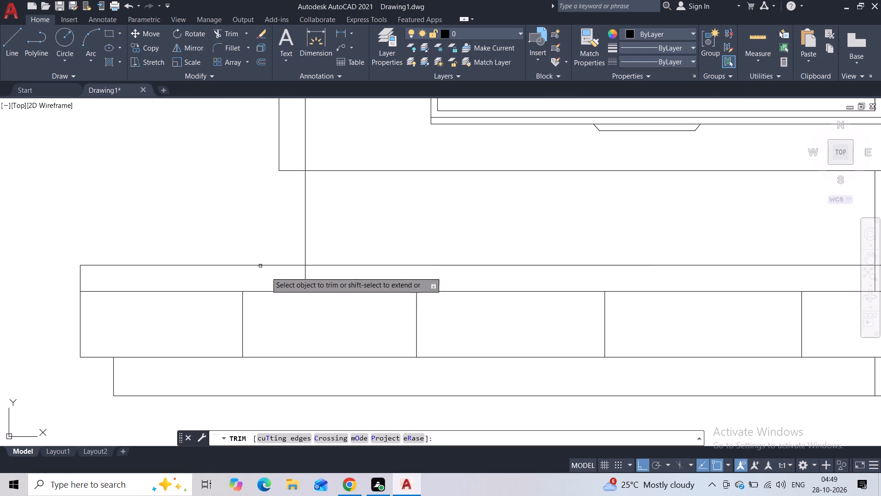
{"action": "left_click_drag", "start_coordinate": [309, 275], "coordinate": [290, 274]}
{"action": "middle_click_drag", "start_coordinate": [435, 276], "coordinate": [0, 215]}
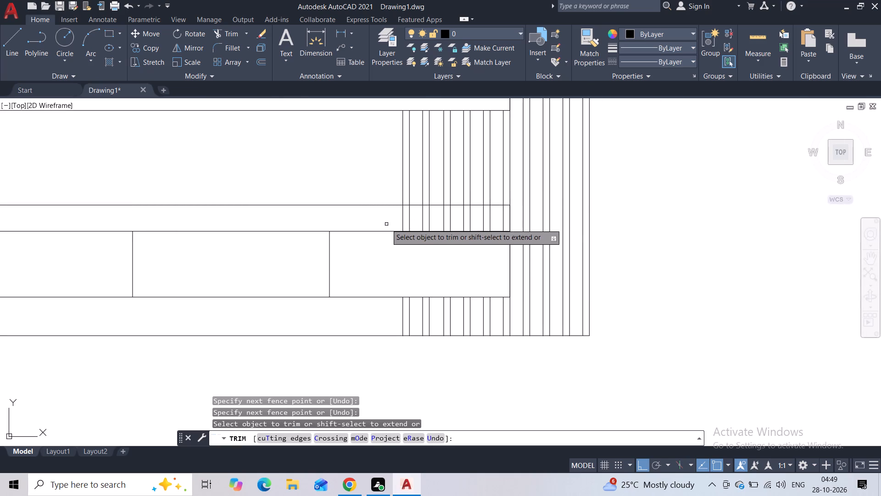
{"action": "left_click_drag", "start_coordinate": [388, 224], "coordinate": [506, 219]}
{"action": "key", "text": "Escape"}
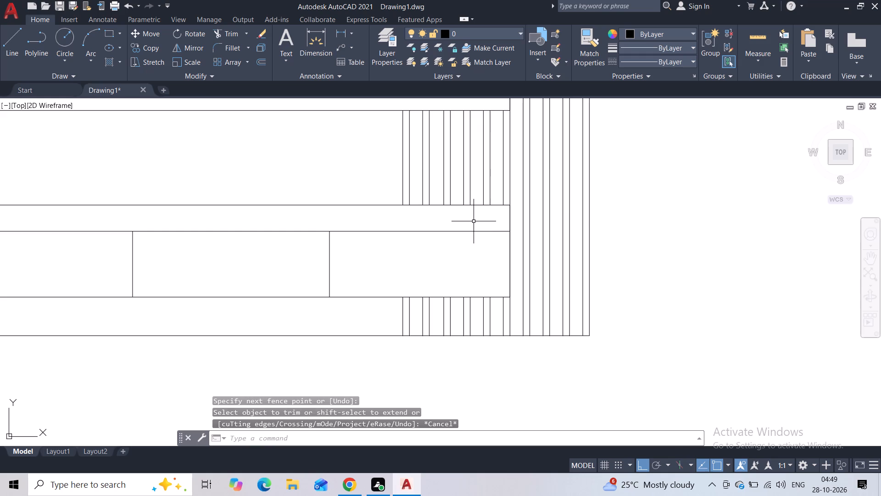
Move the long vertical line near the panel's left edge a few inches straight left, toward that edge.
{"action": "scroll", "coordinate": [386, 206], "scroll_direction": "down", "scroll_amount": 2}
{"action": "middle_click_drag", "start_coordinate": [242, 201], "coordinate": [358, 291]}
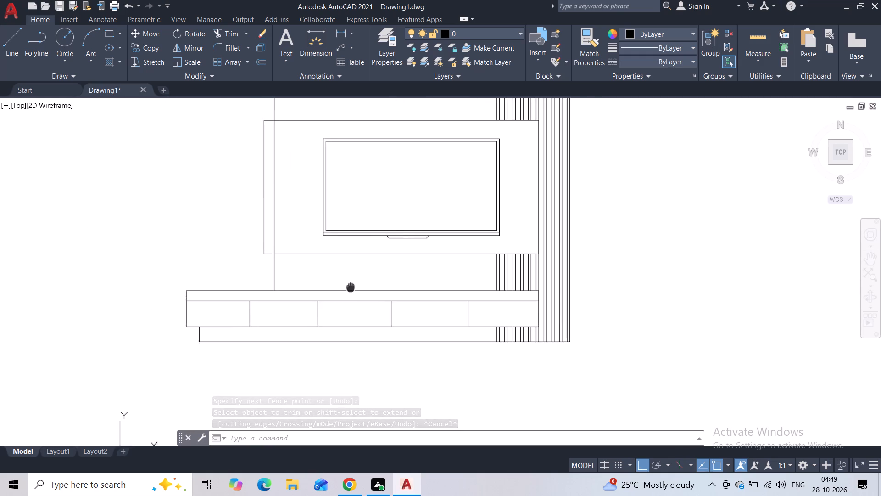
{"action": "middle_click_drag", "start_coordinate": [358, 291], "coordinate": [380, 304]}
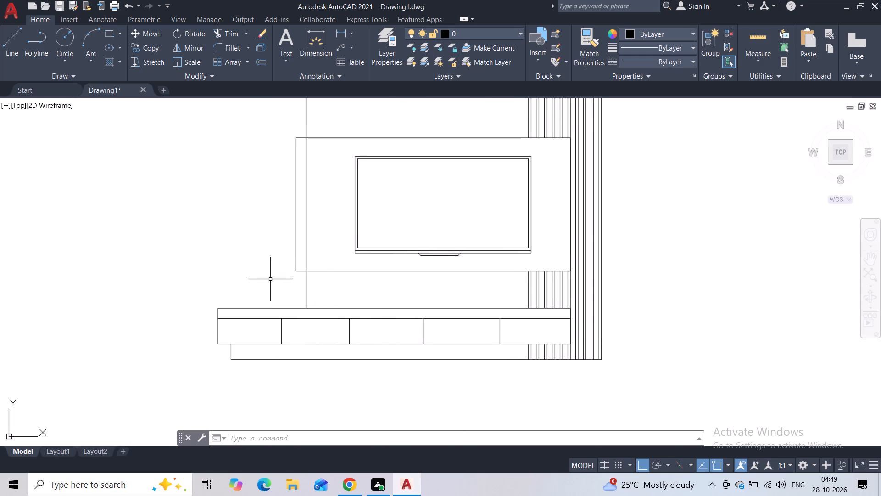
{"action": "middle_click_drag", "start_coordinate": [267, 262], "coordinate": [269, 310]}
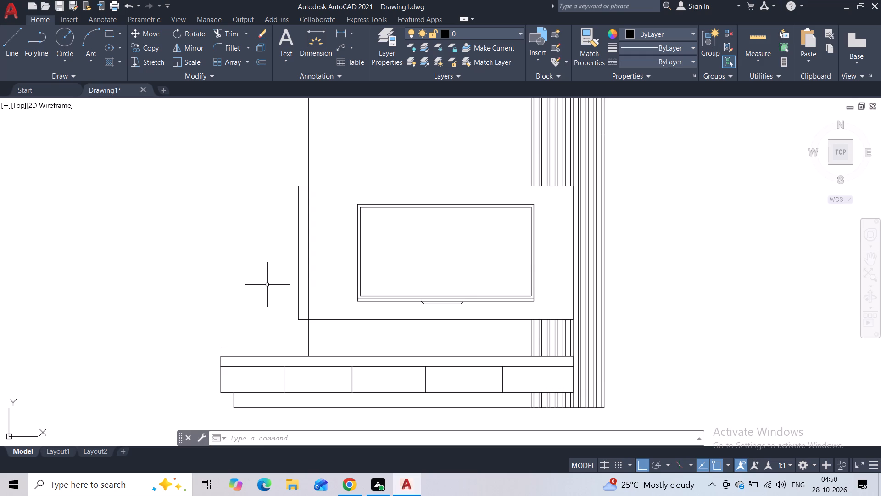
{"action": "scroll", "coordinate": [273, 263], "scroll_direction": "down", "scroll_amount": 1}
{"action": "left_click", "coordinate": [312, 190]}
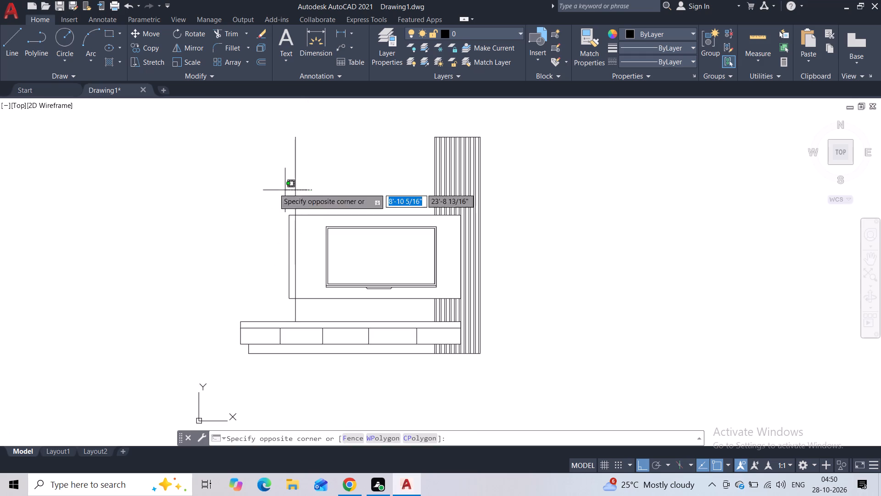
{"action": "left_click", "coordinate": [274, 188]}
{"action": "left_click", "coordinate": [159, 36]}
{"action": "scroll", "coordinate": [292, 255], "scroll_direction": "up", "scroll_amount": 3}
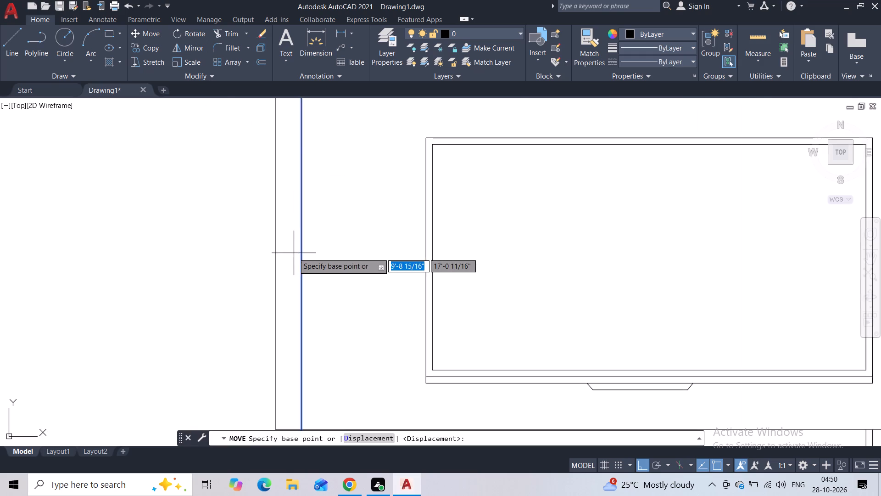
{"action": "left_click", "coordinate": [301, 254]}
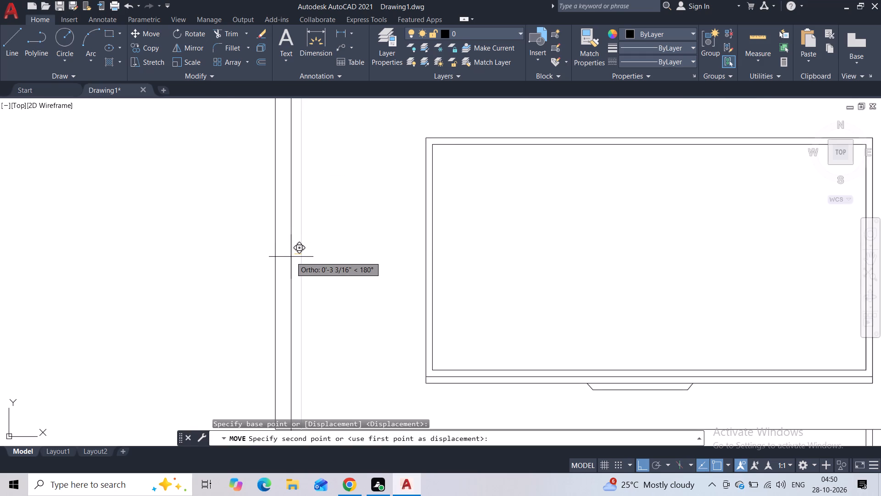
{"action": "left_click", "coordinate": [289, 257]}
{"action": "key", "text": "Escape"}
From the long vertical line's foot, draw a line slanting down-left about 7 11/16", then a horizontal line about 3'-9 1/4" leftward inside the shallow strip.
{"action": "scroll", "coordinate": [264, 257], "scroll_direction": "down", "scroll_amount": 2}
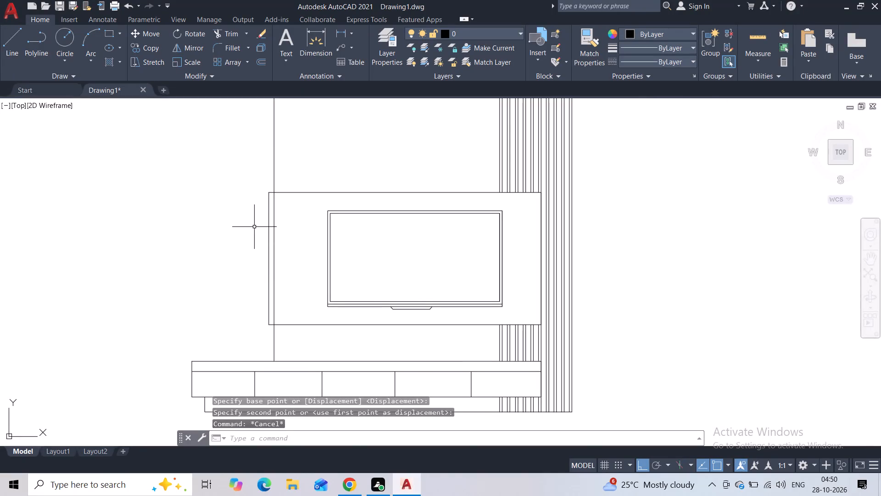
{"action": "left_click", "coordinate": [18, 47]}
{"action": "middle_click_drag", "start_coordinate": [218, 327], "coordinate": [201, 285]}
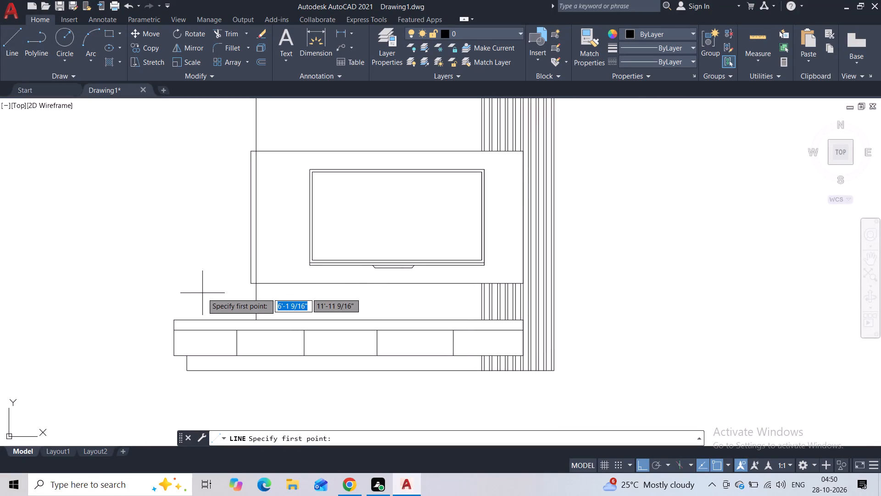
{"action": "scroll", "coordinate": [246, 334], "scroll_direction": "up", "scroll_amount": 3}
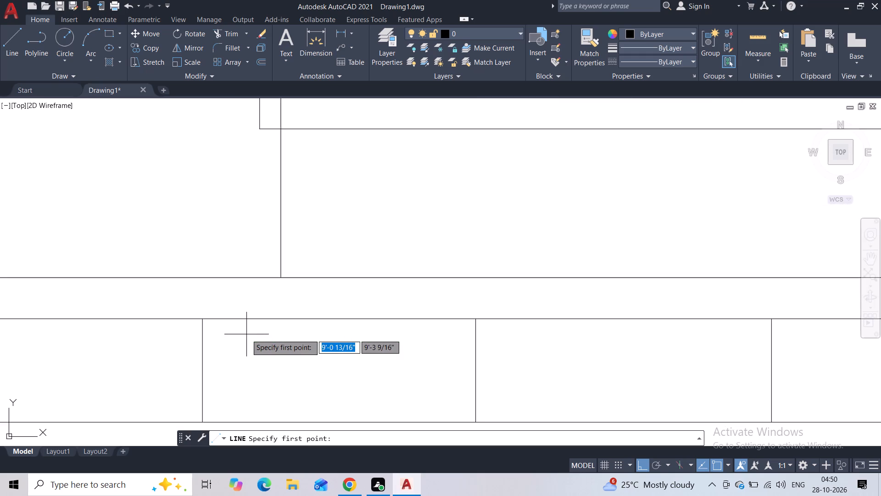
{"action": "left_click", "coordinate": [282, 276]}
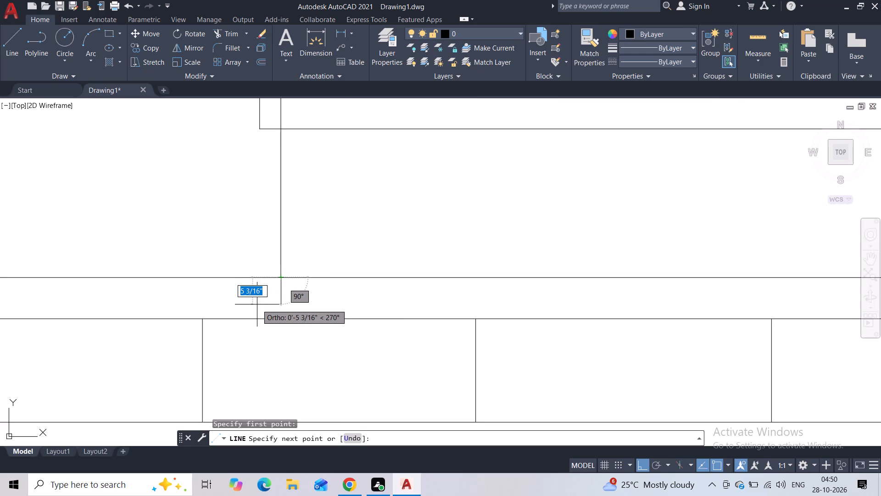
{"action": "key", "text": "F8"}
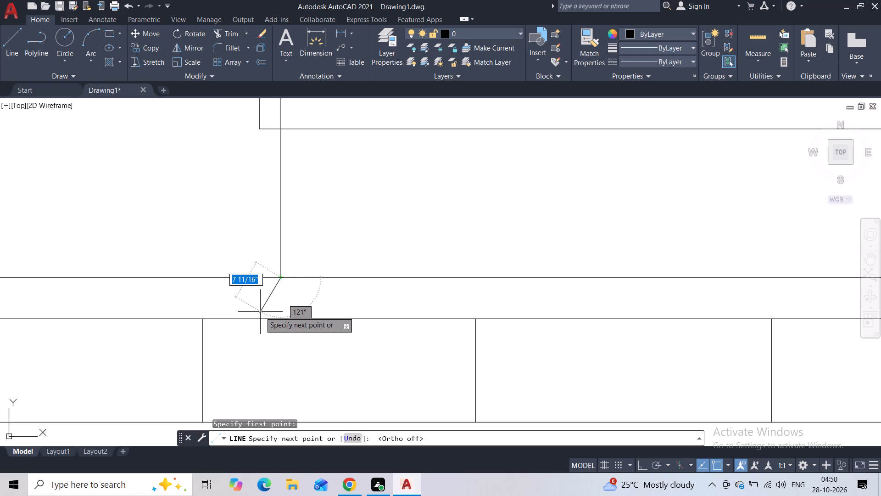
{"action": "left_click", "coordinate": [260, 312]}
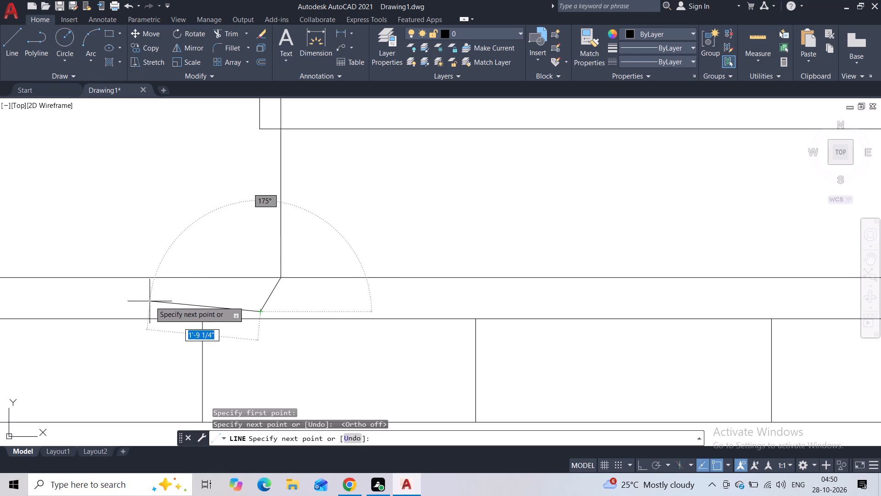
{"action": "middle_click_drag", "start_coordinate": [127, 308], "coordinate": [315, 294]}
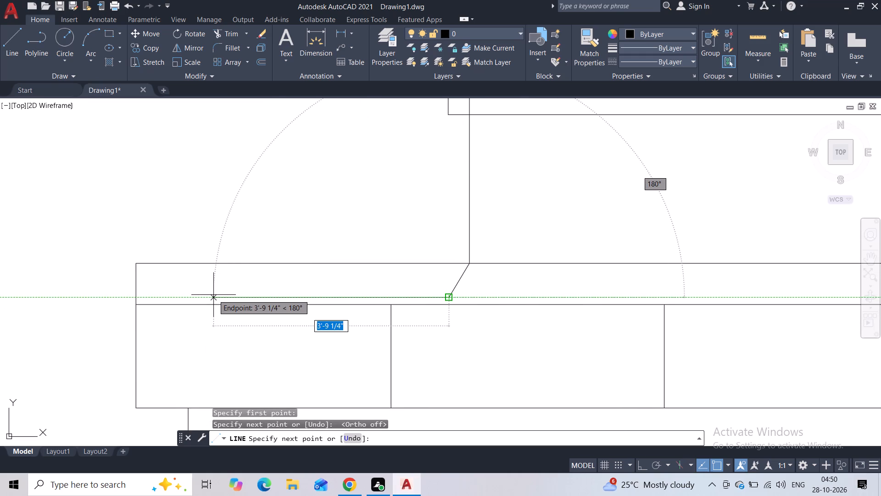
{"action": "left_click", "coordinate": [213, 295]}
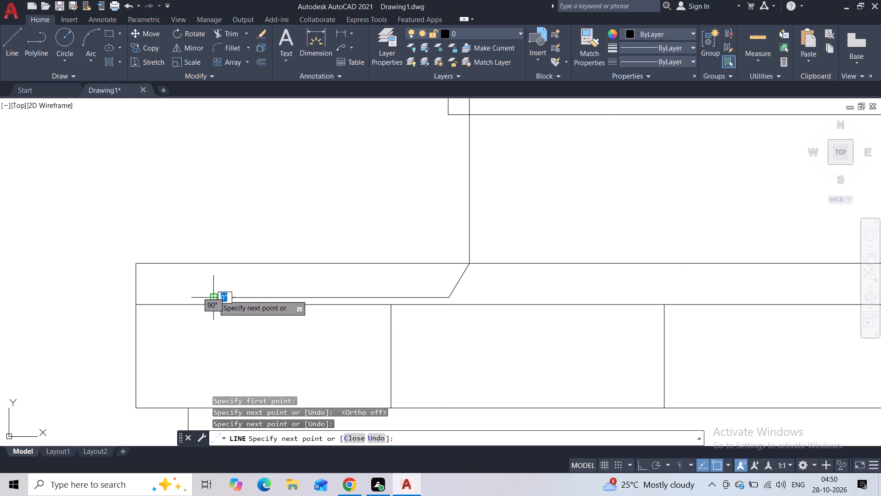
{"action": "key", "text": "Escape"}
Mirror the long vertical line and its slanted line about the horizontal line's midpoint, keeping the originals.
{"action": "left_click", "coordinate": [474, 209]}
{"action": "left_click", "coordinate": [456, 221]}
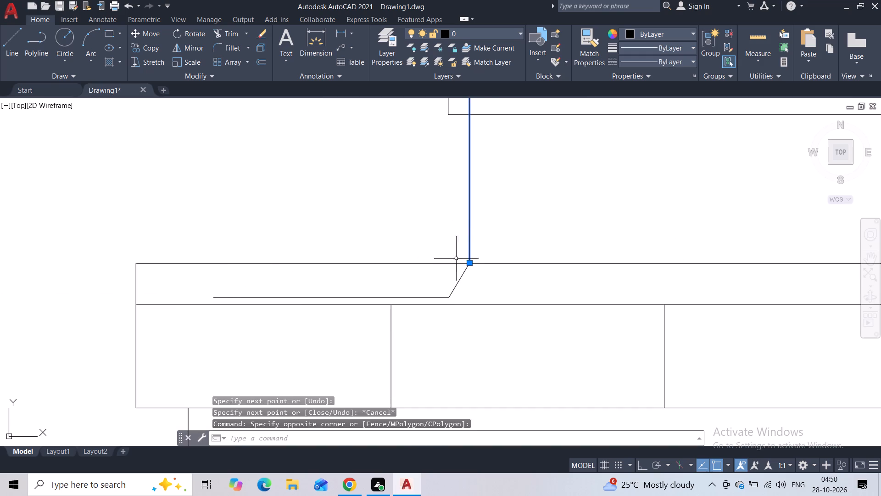
{"action": "left_click", "coordinate": [468, 288]}
{"action": "left_click", "coordinate": [408, 277]}
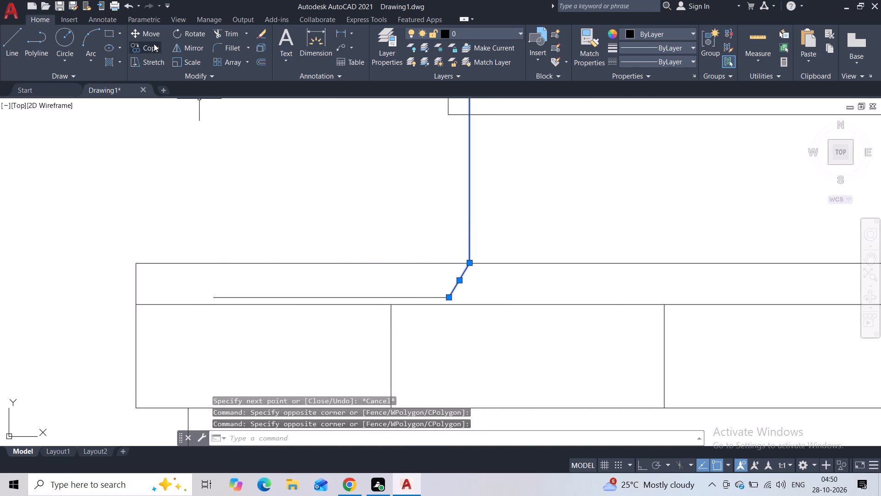
{"action": "left_click", "coordinate": [190, 45]}
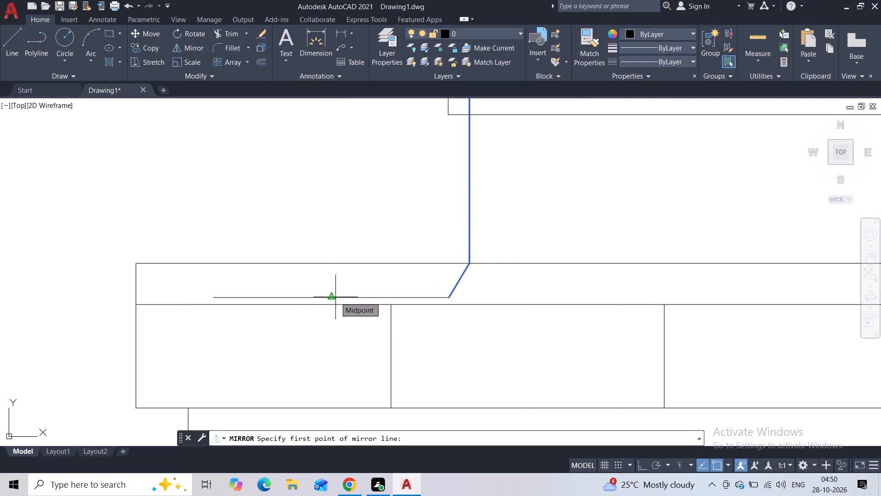
{"action": "left_click", "coordinate": [334, 297]}
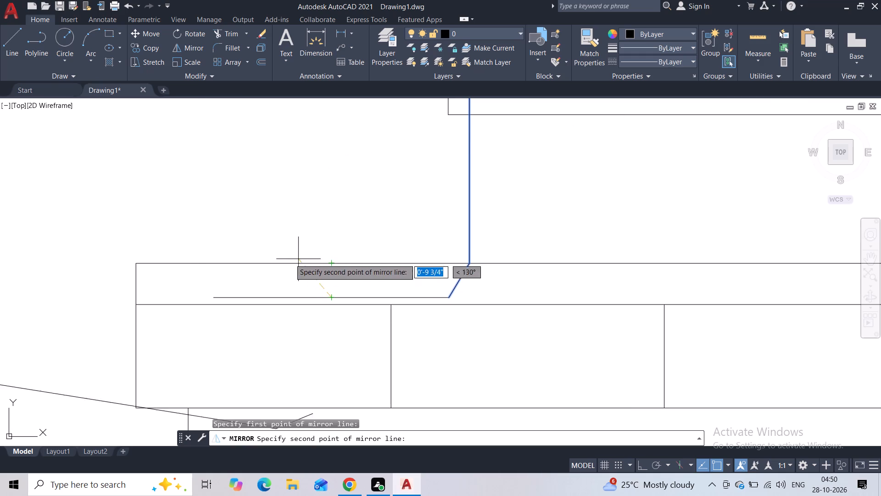
{"action": "left_click", "coordinate": [334, 243]}
{"action": "left_click_drag", "start_coordinate": [348, 282], "coordinate": [334, 244]}
{"action": "scroll", "coordinate": [274, 155], "scroll_direction": "down", "scroll_amount": 1}
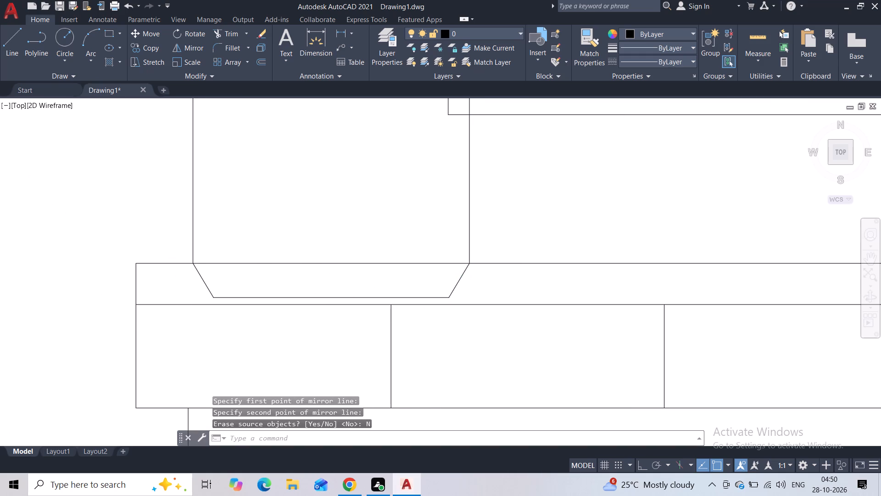
Delete the mirrored slanted line at the foot of the new left vertical line.
{"action": "middle_click_drag", "start_coordinate": [274, 155], "coordinate": [242, 182]}
{"action": "scroll", "coordinate": [242, 182], "scroll_direction": "down", "scroll_amount": 2}
{"action": "middle_click_drag", "start_coordinate": [243, 173], "coordinate": [242, 194]}
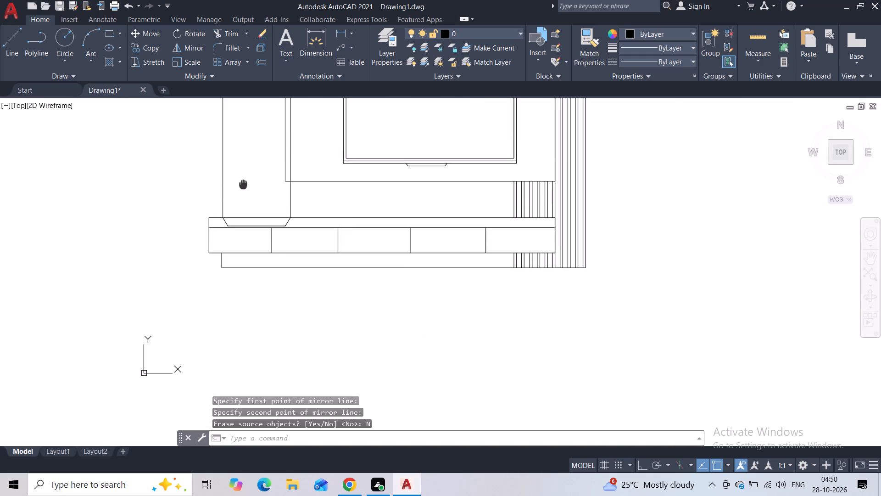
{"action": "middle_click_drag", "start_coordinate": [242, 194], "coordinate": [200, 271]}
{"action": "scroll", "coordinate": [202, 270], "scroll_direction": "down", "scroll_amount": 1}
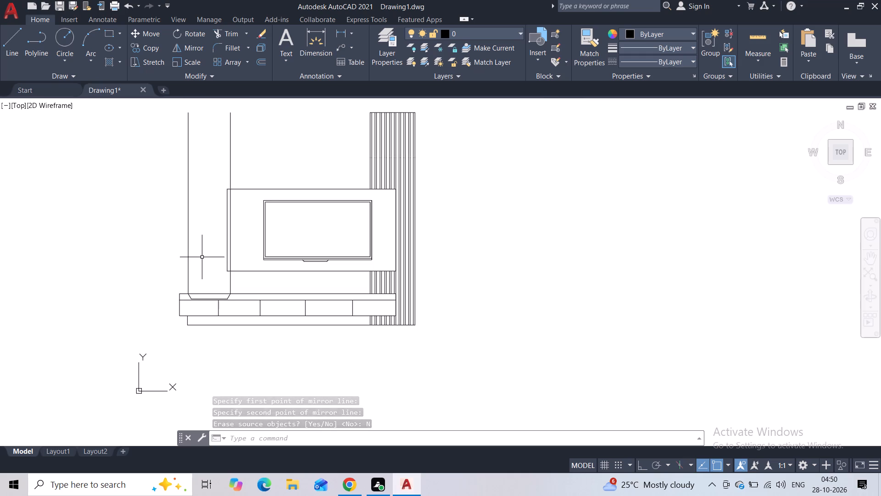
{"action": "scroll", "coordinate": [159, 287], "scroll_direction": "up", "scroll_amount": 2}
{"action": "middle_click_drag", "start_coordinate": [231, 291], "coordinate": [231, 262]}
{"action": "scroll", "coordinate": [231, 262], "scroll_direction": "up", "scroll_amount": 2}
{"action": "left_click", "coordinate": [239, 310]}
{"action": "left_click", "coordinate": [228, 316]}
{"action": "key", "text": "Delete"}
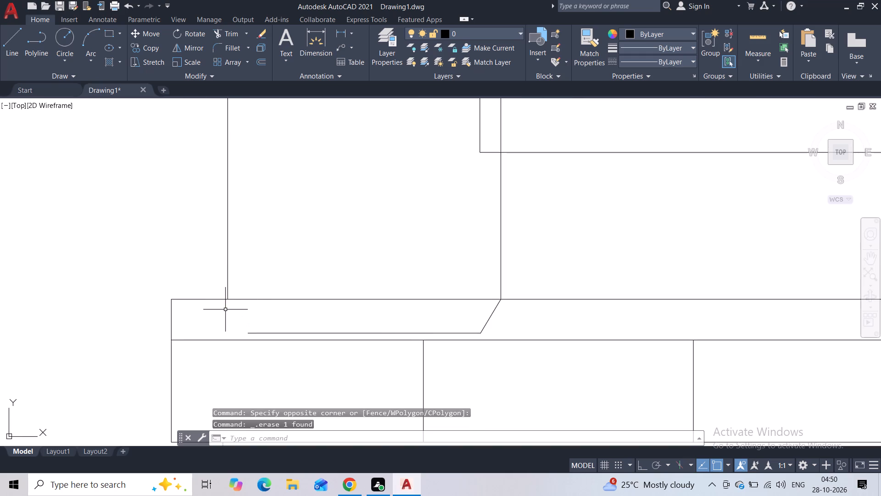
Draw a line slanting down-left from the left vertical line's foot, then a horizontal line joining the existing horizontal line's left end.
{"action": "left_click", "coordinate": [6, 37]}
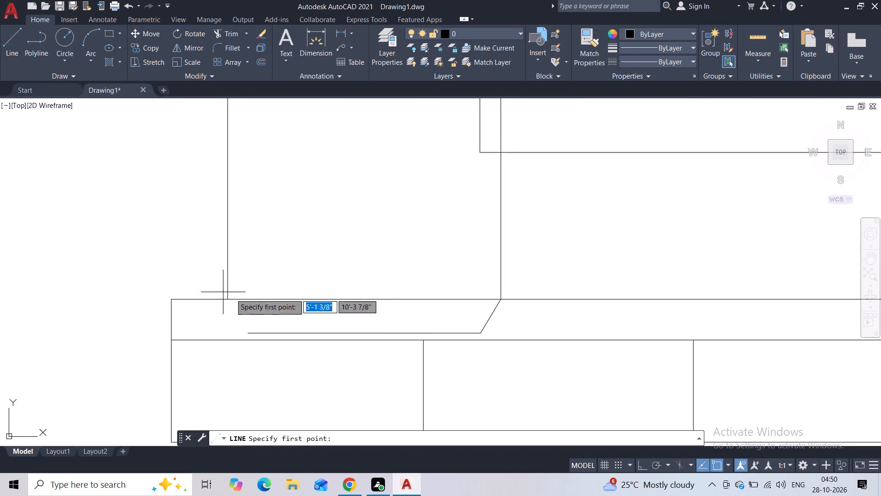
{"action": "left_click", "coordinate": [229, 300]}
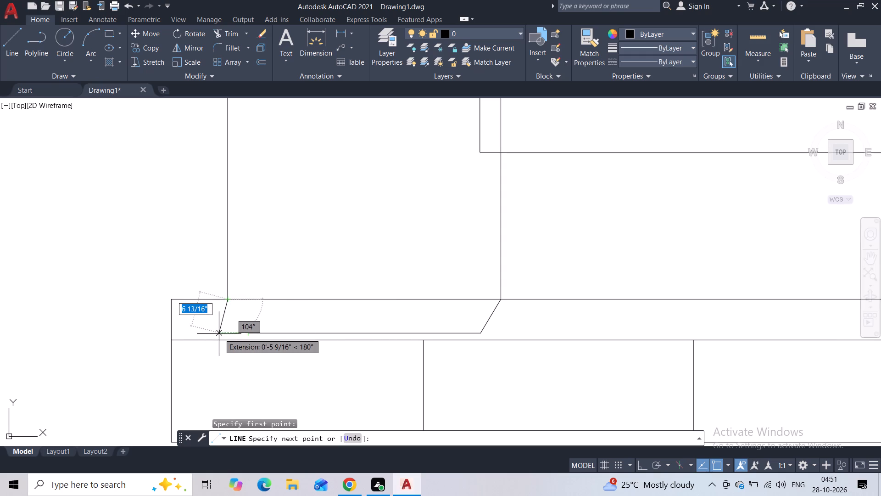
{"action": "left_click", "coordinate": [215, 333]}
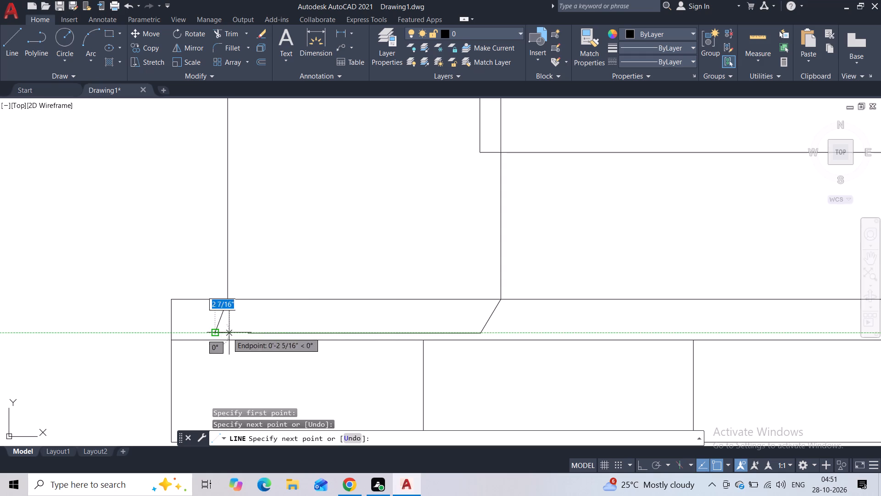
{"action": "left_click", "coordinate": [247, 332]}
{"action": "key", "text": "Escape"}
Offset the tall frame's left vertical line and the slanted line at its foot 2" inward.
{"action": "scroll", "coordinate": [279, 261], "scroll_direction": "down", "scroll_amount": 1}
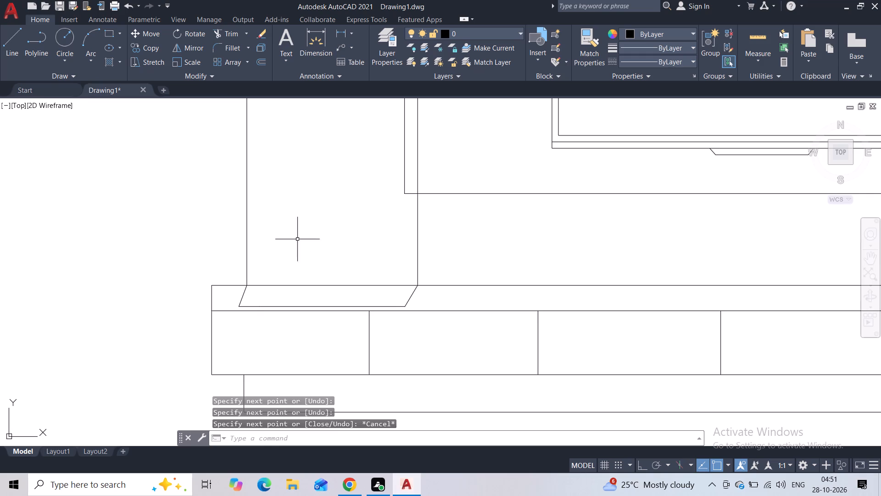
{"action": "left_click", "coordinate": [422, 226]}
{"action": "left_click", "coordinate": [139, 227]}
{"action": "left_click", "coordinate": [242, 299]}
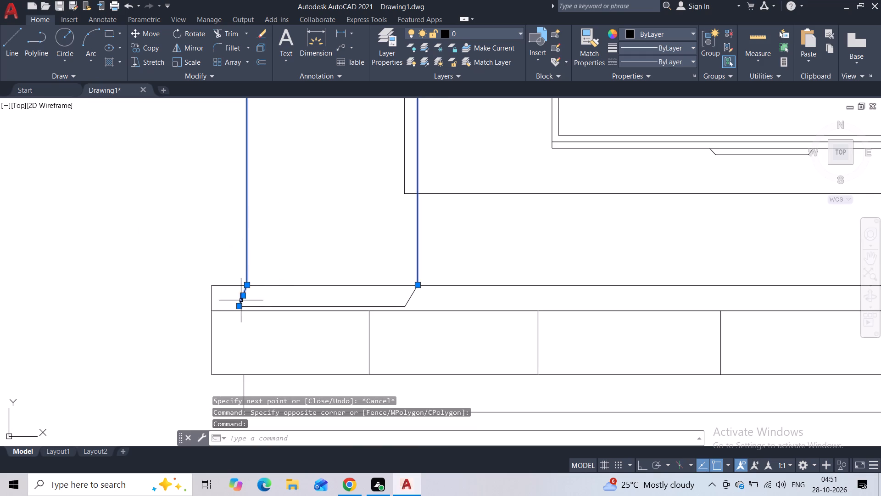
{"action": "left_click", "coordinate": [435, 298]}
{"action": "left_click", "coordinate": [358, 298]}
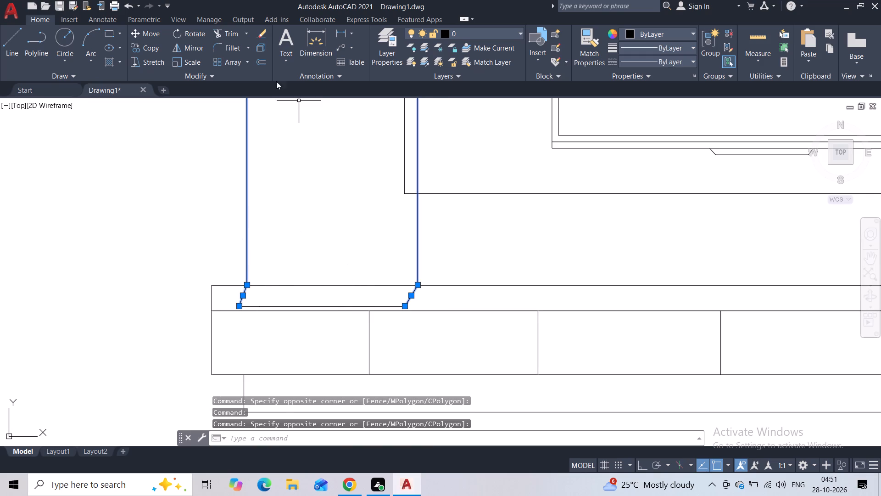
{"action": "left_click", "coordinate": [258, 57]}
{"action": "key", "text": "2"}
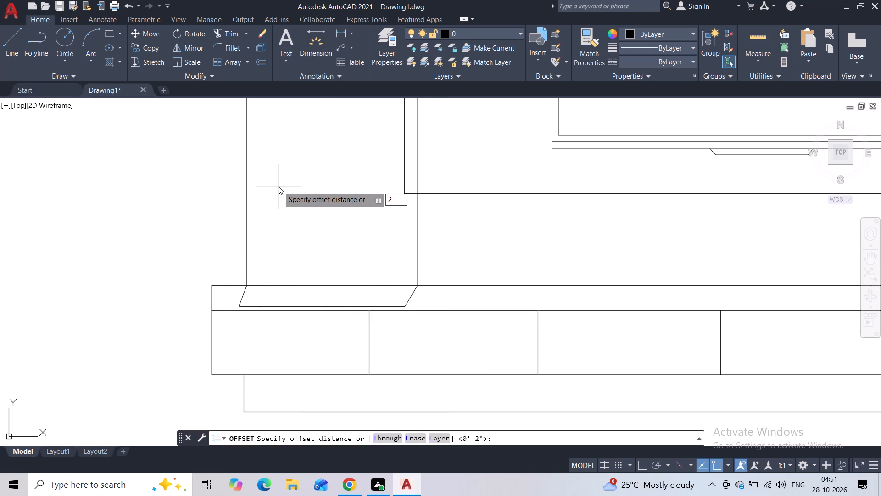
{"action": "key", "text": "shift+quotedbl"}
{"action": "key", "text": "Return"}
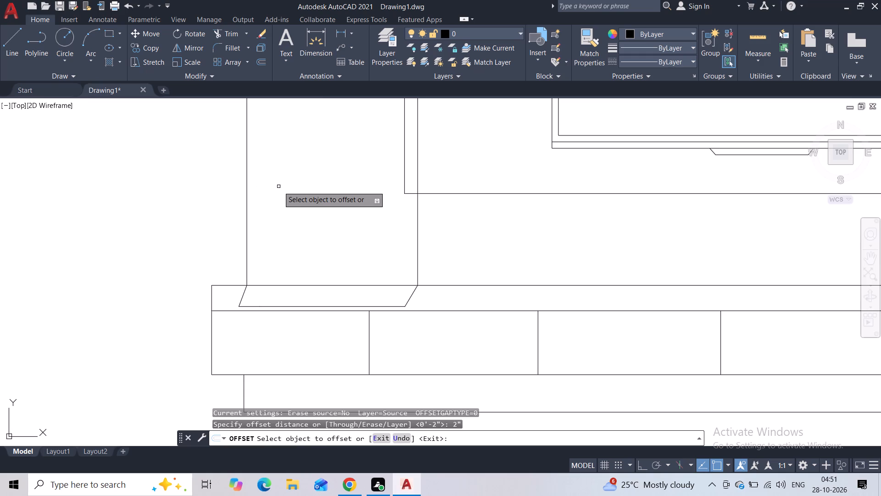
{"action": "left_click", "coordinate": [246, 218]}
{"action": "left_click", "coordinate": [289, 232]}
{"action": "left_click", "coordinate": [243, 299]}
{"action": "left_click", "coordinate": [252, 299]}
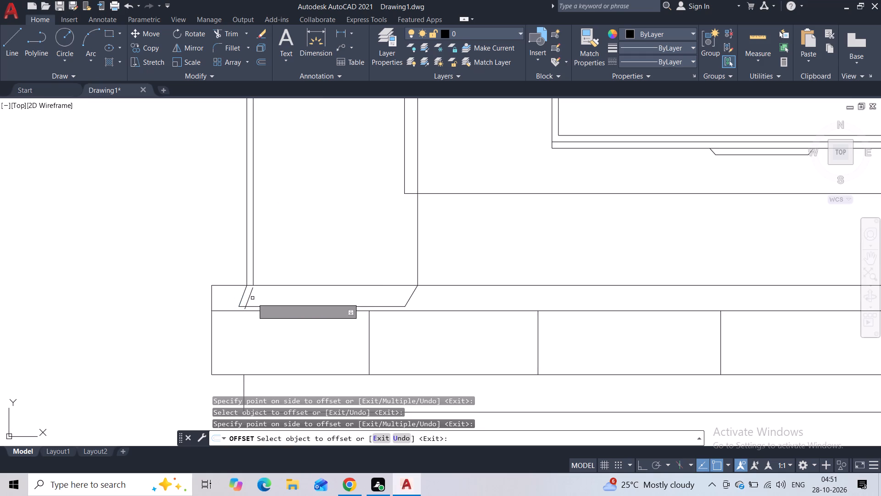
Offset both bottom horizontal segments, the right slanted line and the right vertical line of the tall frame 2" inward.
{"action": "scroll", "coordinate": [253, 299], "scroll_direction": "up", "scroll_amount": 2}
{"action": "middle_click_drag", "start_coordinate": [253, 299], "coordinate": [253, 265]}
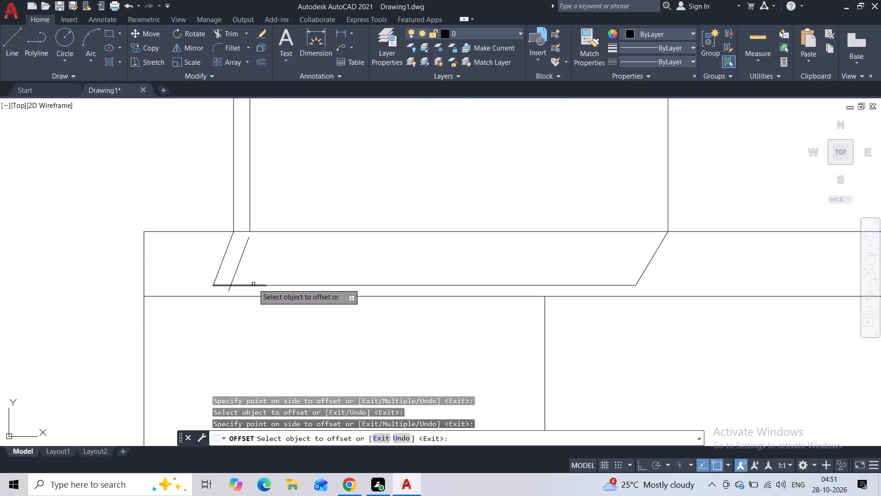
{"action": "left_click", "coordinate": [252, 284]}
{"action": "left_click", "coordinate": [262, 256]}
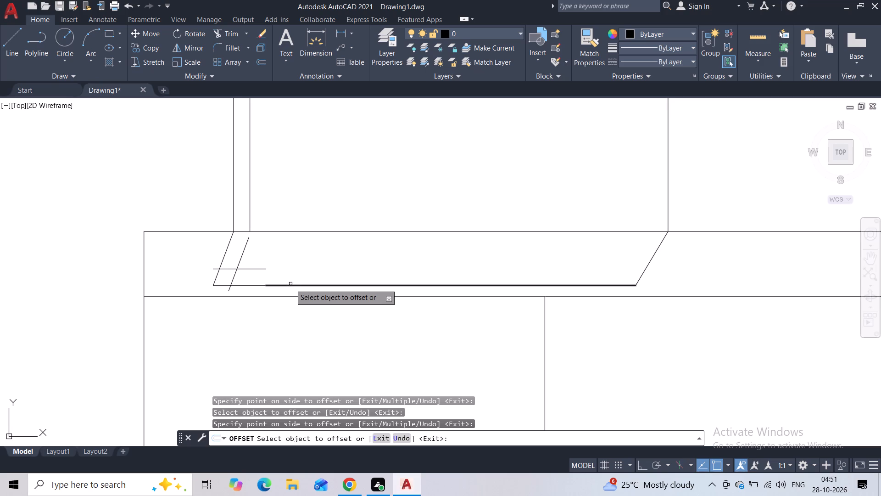
{"action": "left_click", "coordinate": [290, 284]}
{"action": "left_click", "coordinate": [296, 259]}
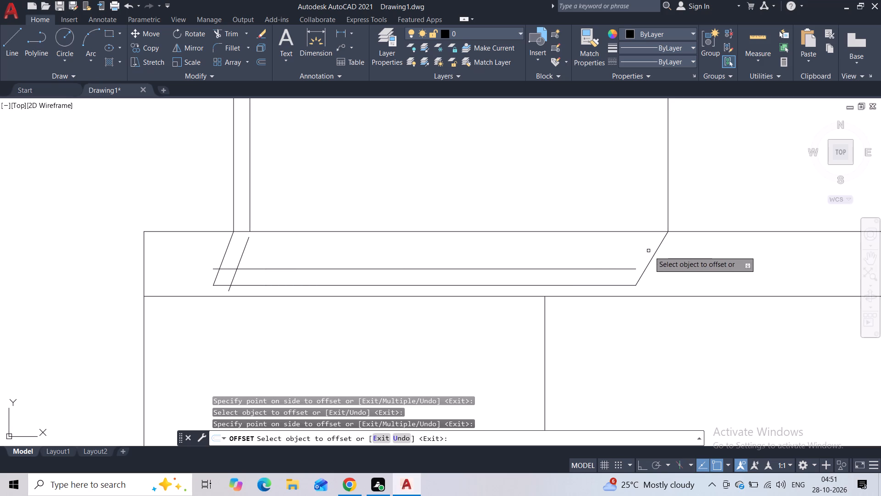
{"action": "left_click", "coordinate": [654, 254]}
{"action": "left_click", "coordinate": [636, 246]}
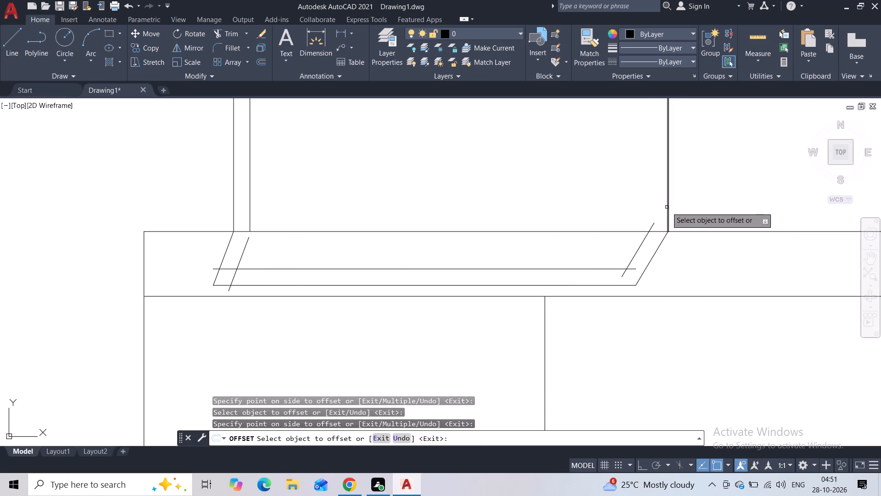
{"action": "left_click", "coordinate": [667, 207]}
{"action": "left_click", "coordinate": [624, 203]}
{"action": "key", "text": "Escape"}
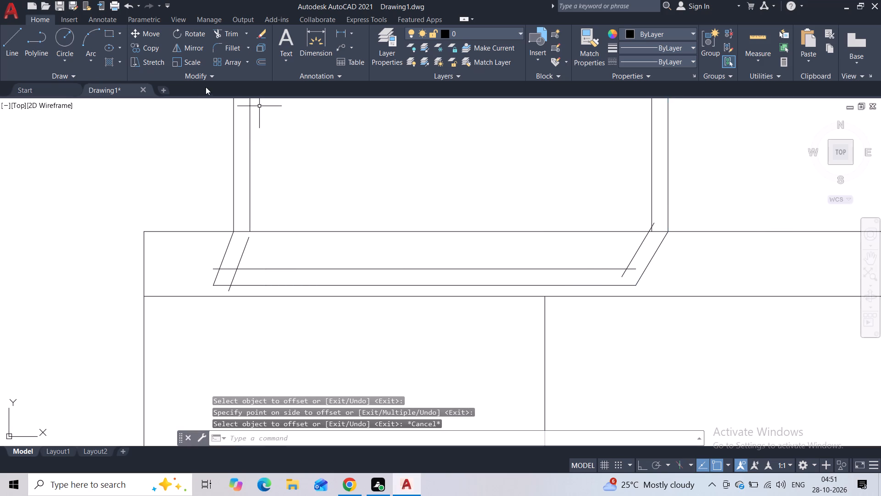
Trim the strip's top edge between the left vertical pair and the overlapping ends of the inner lines at the lower-left corner.
{"action": "left_click", "coordinate": [218, 31]}
{"action": "scroll", "coordinate": [264, 243], "scroll_direction": "up", "scroll_amount": 2}
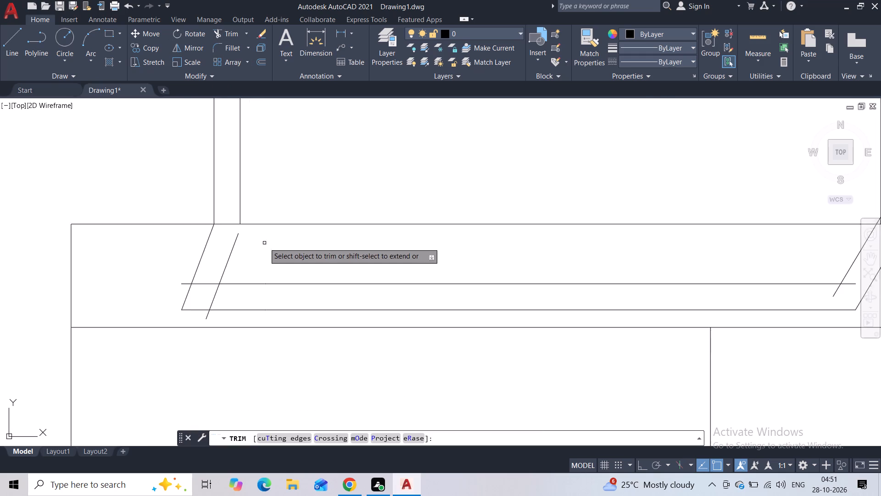
{"action": "left_click_drag", "start_coordinate": [205, 202], "coordinate": [201, 214]}
{"action": "scroll", "coordinate": [234, 249], "scroll_direction": "down", "scroll_amount": 1}
{"action": "scroll", "coordinate": [197, 284], "scroll_direction": "up", "scroll_amount": 1}
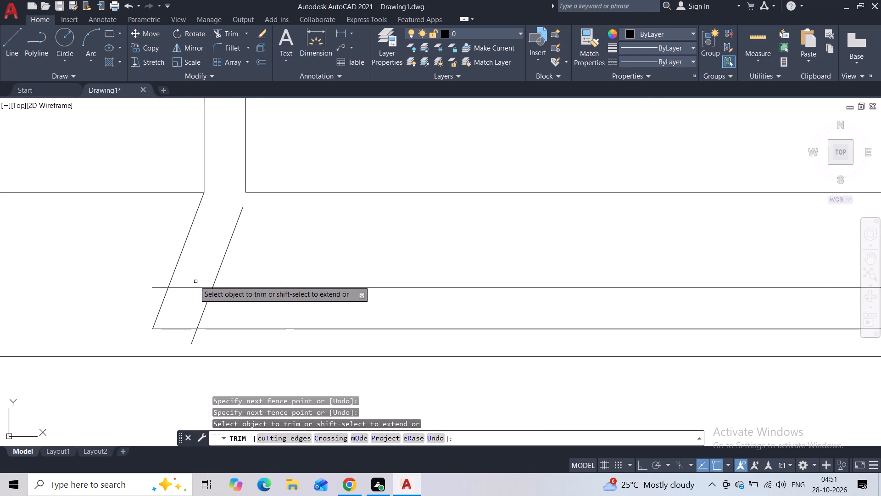
{"action": "middle_click_drag", "start_coordinate": [193, 275], "coordinate": [220, 241]}
{"action": "left_click_drag", "start_coordinate": [189, 243], "coordinate": [186, 264]}
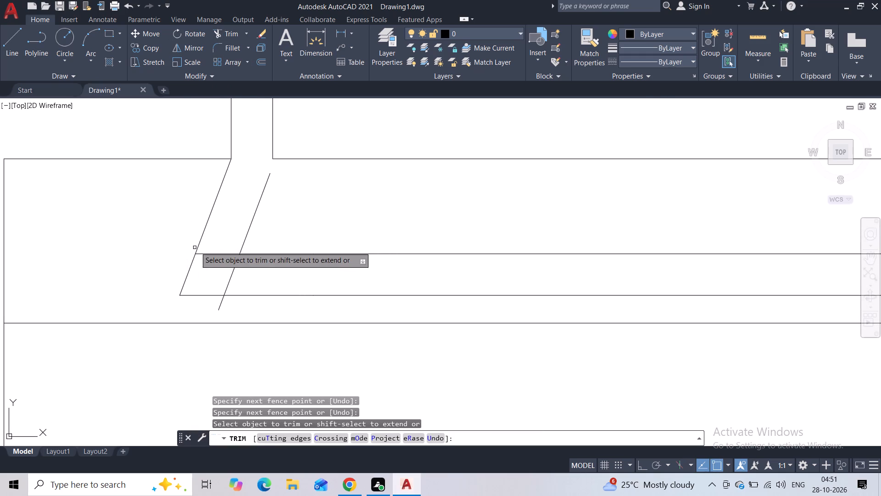
{"action": "scroll", "coordinate": [213, 259], "scroll_direction": "down", "scroll_amount": 1}
{"action": "middle_click_drag", "start_coordinate": [211, 263], "coordinate": [191, 236]}
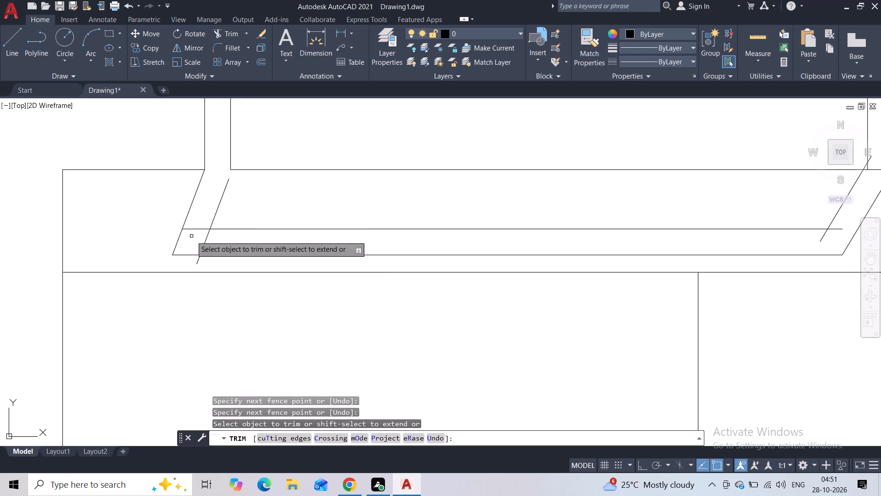
{"action": "left_click_drag", "start_coordinate": [200, 219], "coordinate": [193, 241]}
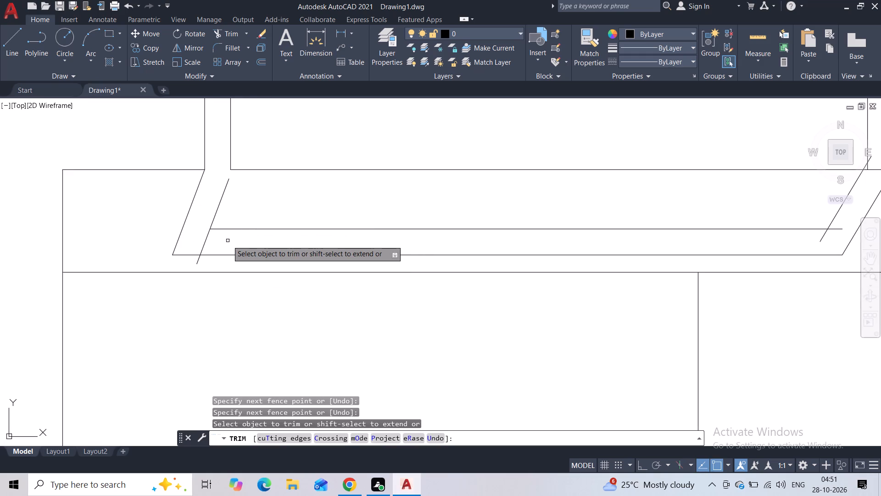
{"action": "left_click_drag", "start_coordinate": [202, 265], "coordinate": [193, 264]}
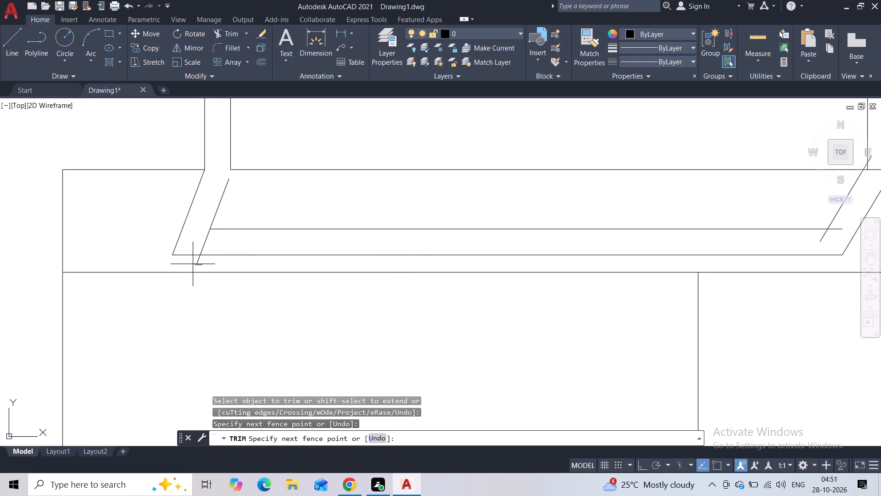
{"action": "left_click_drag", "start_coordinate": [193, 264], "coordinate": [207, 262]}
{"action": "left_click_drag", "start_coordinate": [211, 245], "coordinate": [191, 238]}
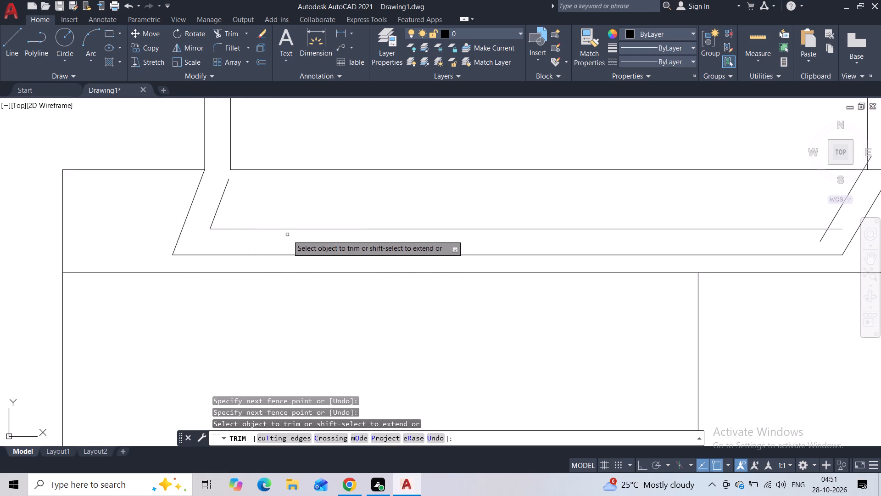
Trim the overlapping ends of the inner horizontal and inner slanted lines at the frame's lower-right corner.
{"action": "scroll", "coordinate": [288, 236], "scroll_direction": "down", "scroll_amount": 1}
{"action": "middle_click_drag", "start_coordinate": [287, 236], "coordinate": [190, 204]}
{"action": "scroll", "coordinate": [513, 197], "scroll_direction": "up", "scroll_amount": 3}
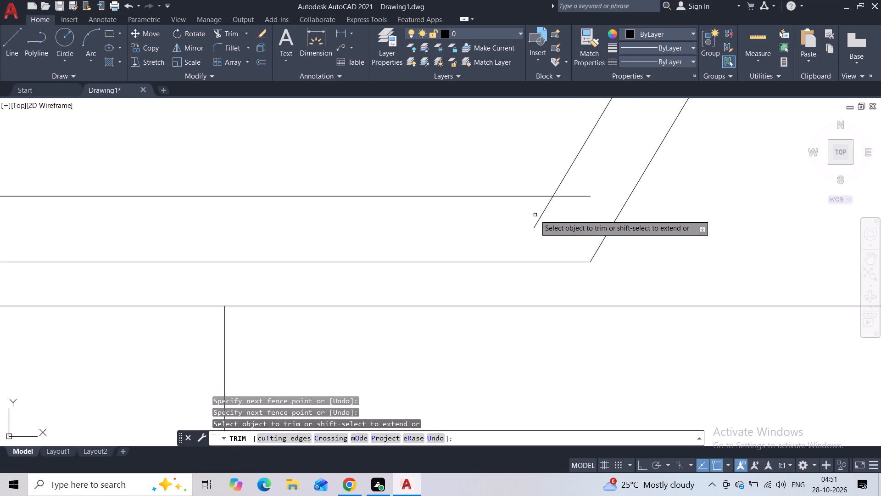
{"action": "left_click_drag", "start_coordinate": [589, 181], "coordinate": [530, 214]}
{"action": "scroll", "coordinate": [546, 215], "scroll_direction": "down", "scroll_amount": 1}
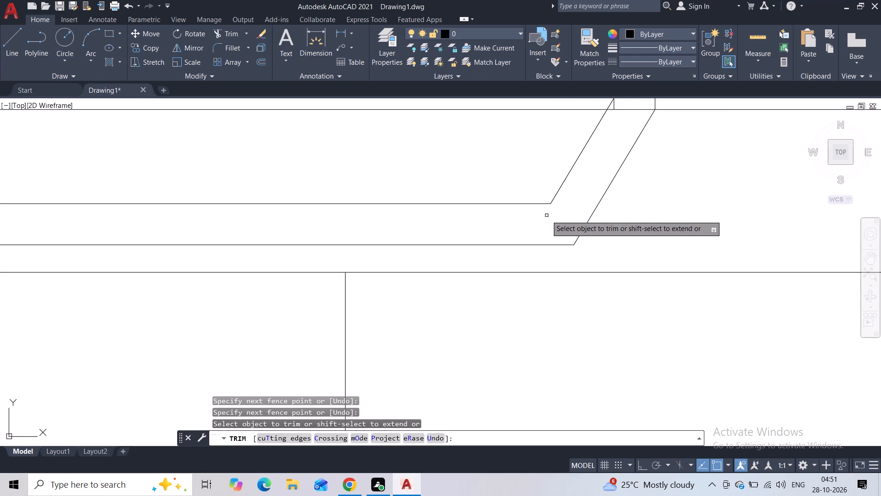
Trim the overshoots where the inner right vertical meets its slanted line, and the strip's top edge between the right vertical pair.
{"action": "scroll", "coordinate": [550, 211], "scroll_direction": "down", "scroll_amount": 1}
{"action": "middle_click_drag", "start_coordinate": [585, 171], "coordinate": [540, 261]}
{"action": "scroll", "coordinate": [550, 220], "scroll_direction": "up", "scroll_amount": 4}
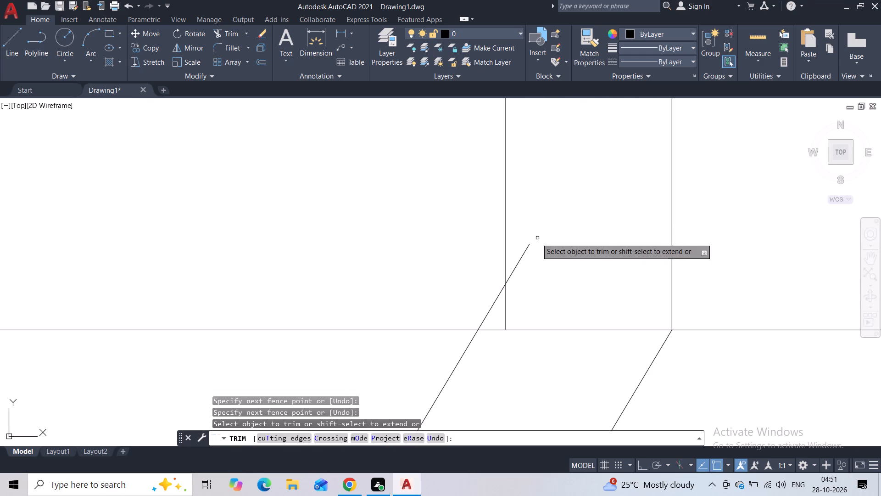
{"action": "left_click_drag", "start_coordinate": [530, 239], "coordinate": [514, 249]}
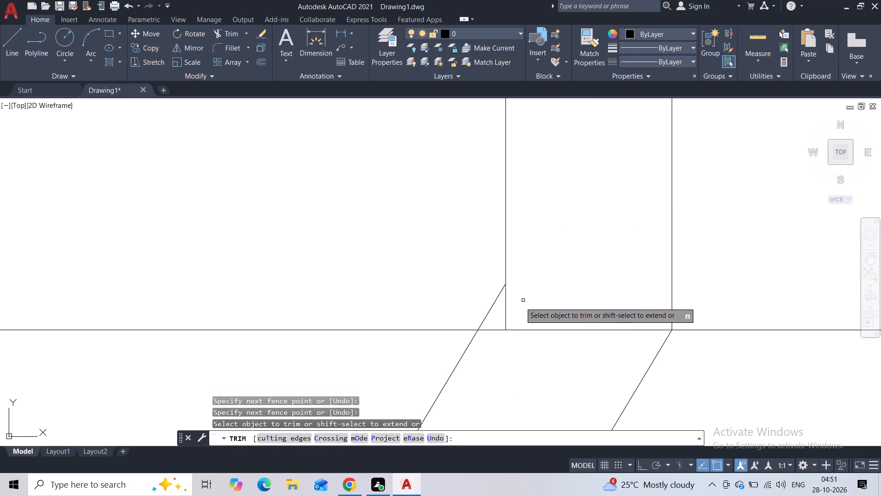
{"action": "left_click_drag", "start_coordinate": [515, 307], "coordinate": [503, 309]}
{"action": "scroll", "coordinate": [504, 307], "scroll_direction": "down", "scroll_amount": 3}
{"action": "middle_click_drag", "start_coordinate": [504, 307], "coordinate": [532, 248]}
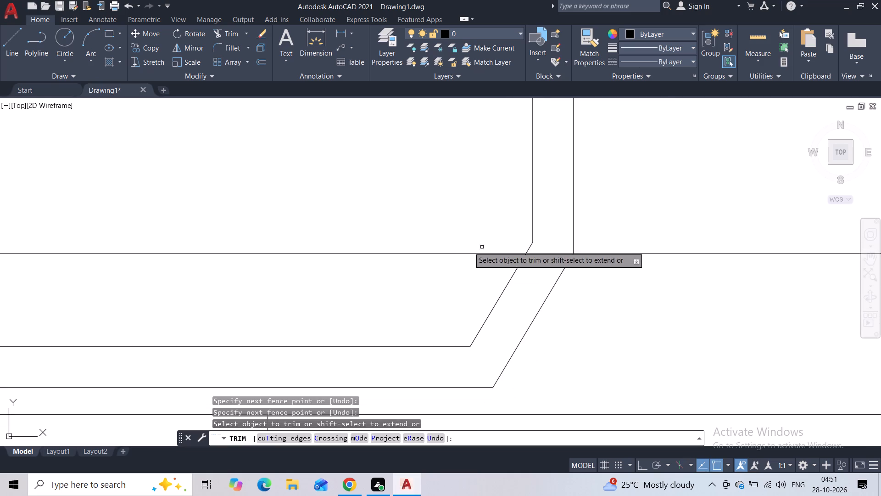
{"action": "scroll", "coordinate": [458, 247], "scroll_direction": "down", "scroll_amount": 2}
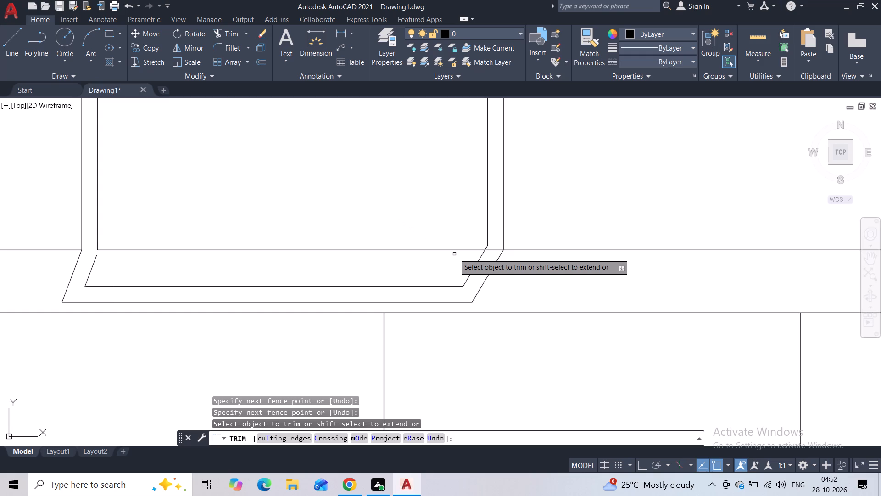
{"action": "scroll", "coordinate": [485, 263], "scroll_direction": "up", "scroll_amount": 2}
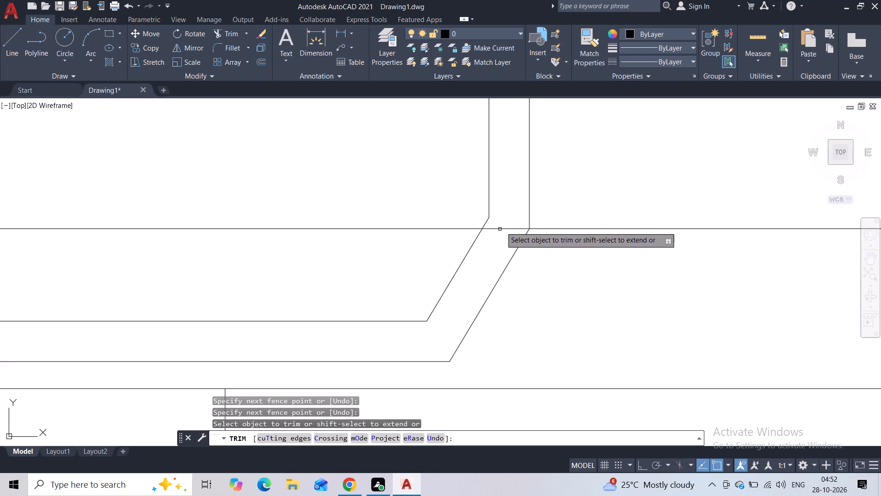
{"action": "left_click_drag", "start_coordinate": [507, 218], "coordinate": [496, 259]}
{"action": "scroll", "coordinate": [495, 259], "scroll_direction": "down", "scroll_amount": 4}
{"action": "key", "text": "Escape"}
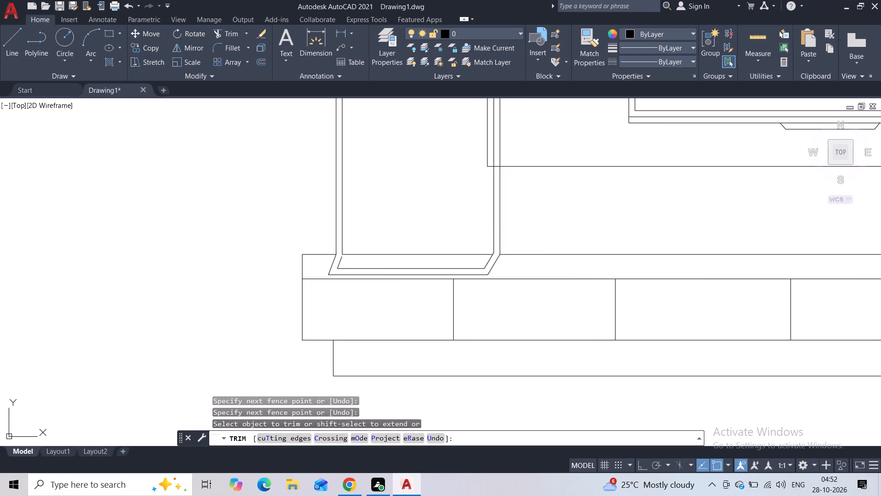
Extend the inner left slanted line up to the shallow strip's top edge.
{"action": "type", "text": "ex"}
{"action": "scroll", "coordinate": [318, 267], "scroll_direction": "up", "scroll_amount": 3}
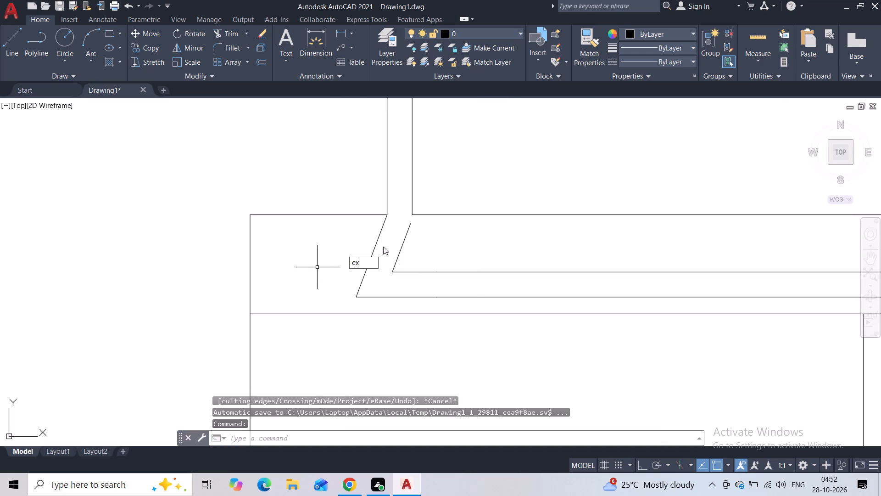
{"action": "left_click", "coordinate": [383, 278]}
{"action": "left_click", "coordinate": [408, 233]}
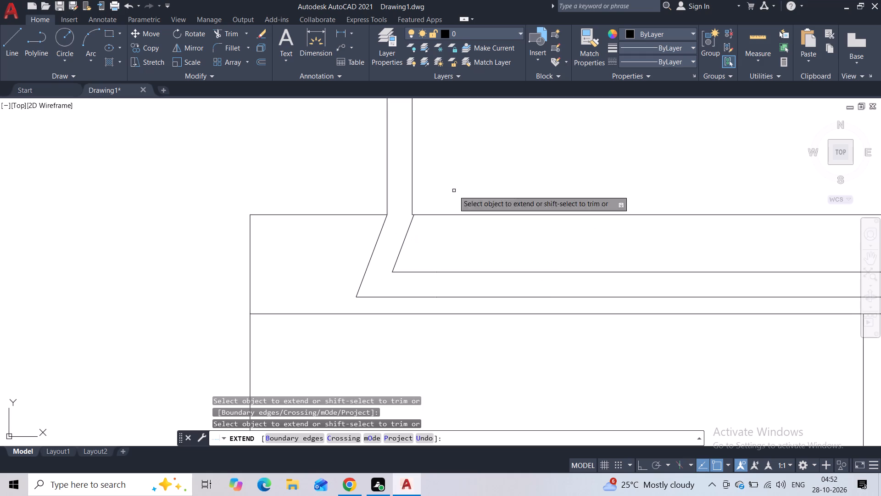
{"action": "key", "text": "Escape"}
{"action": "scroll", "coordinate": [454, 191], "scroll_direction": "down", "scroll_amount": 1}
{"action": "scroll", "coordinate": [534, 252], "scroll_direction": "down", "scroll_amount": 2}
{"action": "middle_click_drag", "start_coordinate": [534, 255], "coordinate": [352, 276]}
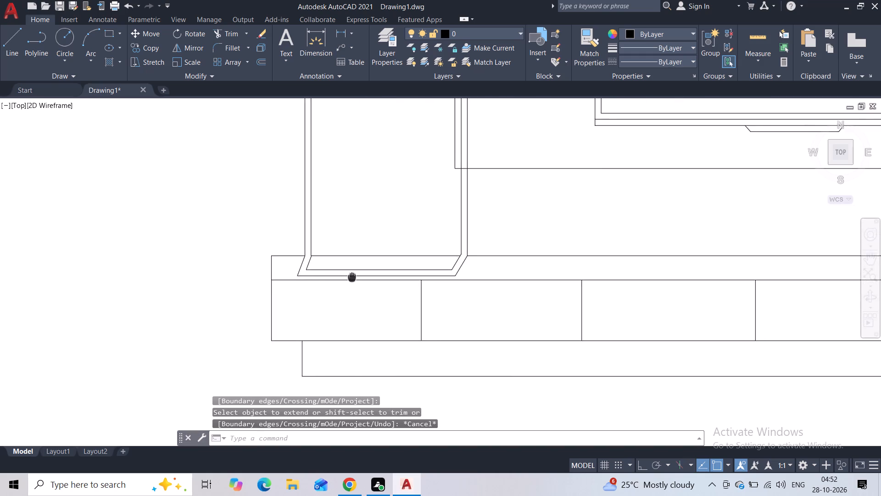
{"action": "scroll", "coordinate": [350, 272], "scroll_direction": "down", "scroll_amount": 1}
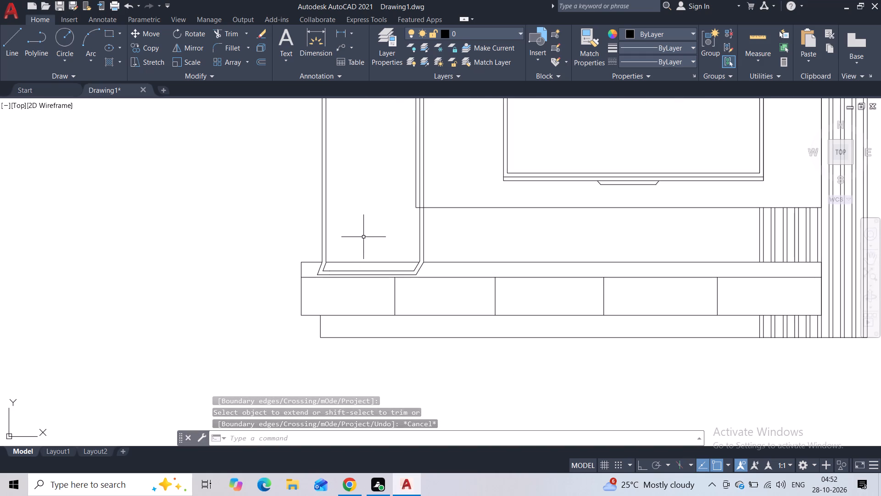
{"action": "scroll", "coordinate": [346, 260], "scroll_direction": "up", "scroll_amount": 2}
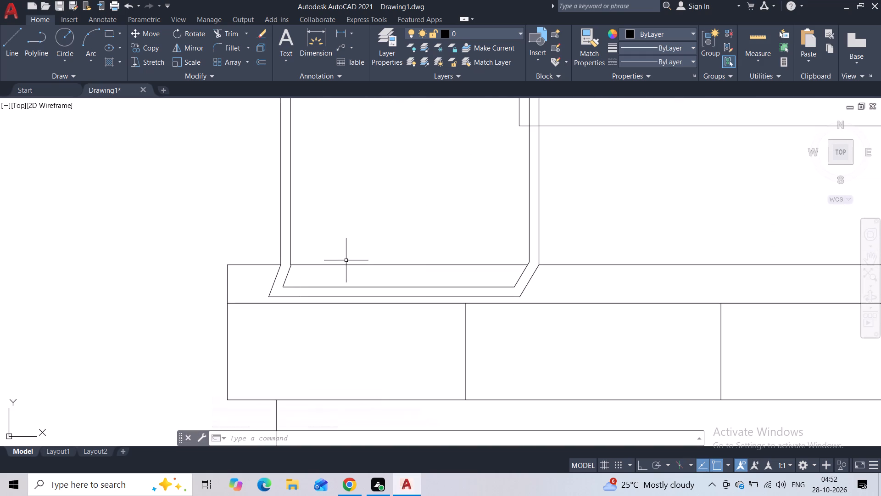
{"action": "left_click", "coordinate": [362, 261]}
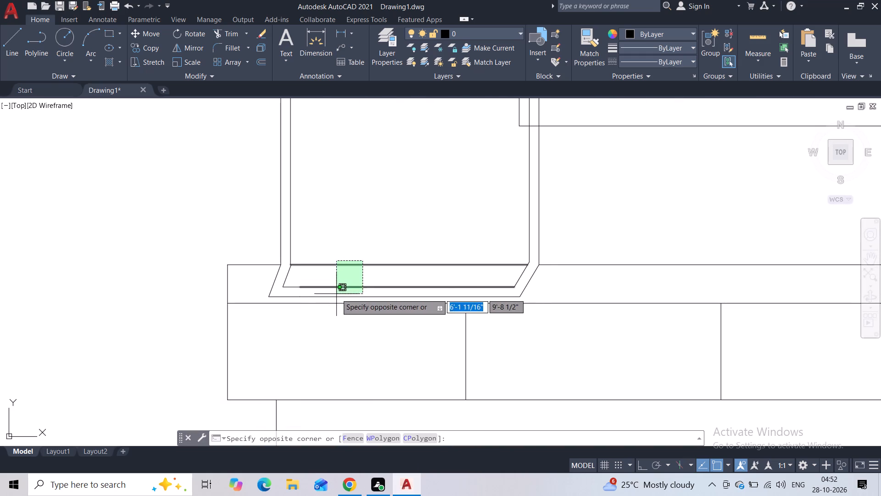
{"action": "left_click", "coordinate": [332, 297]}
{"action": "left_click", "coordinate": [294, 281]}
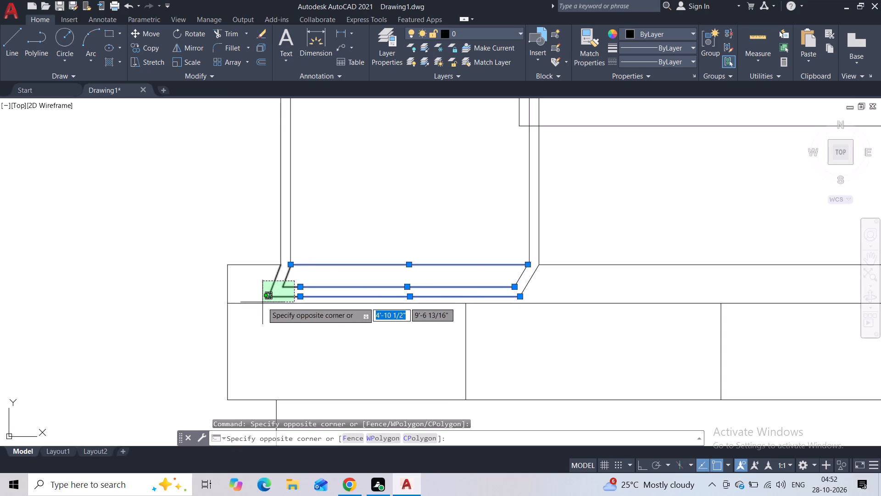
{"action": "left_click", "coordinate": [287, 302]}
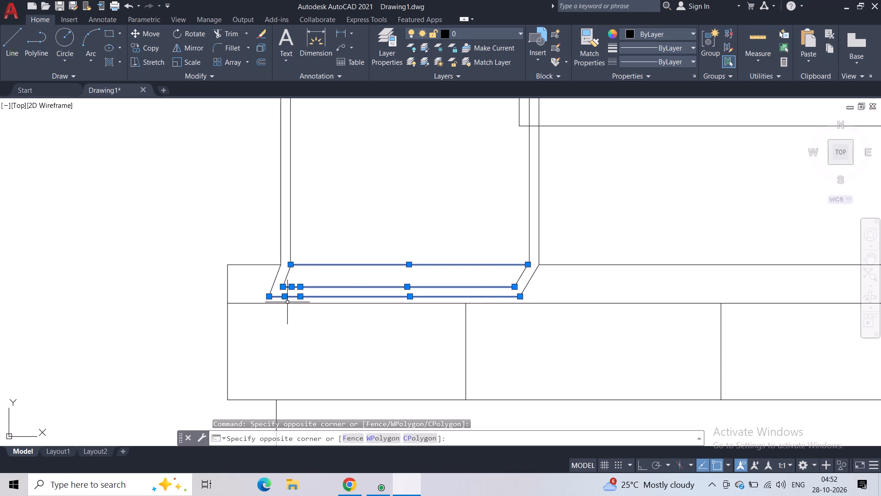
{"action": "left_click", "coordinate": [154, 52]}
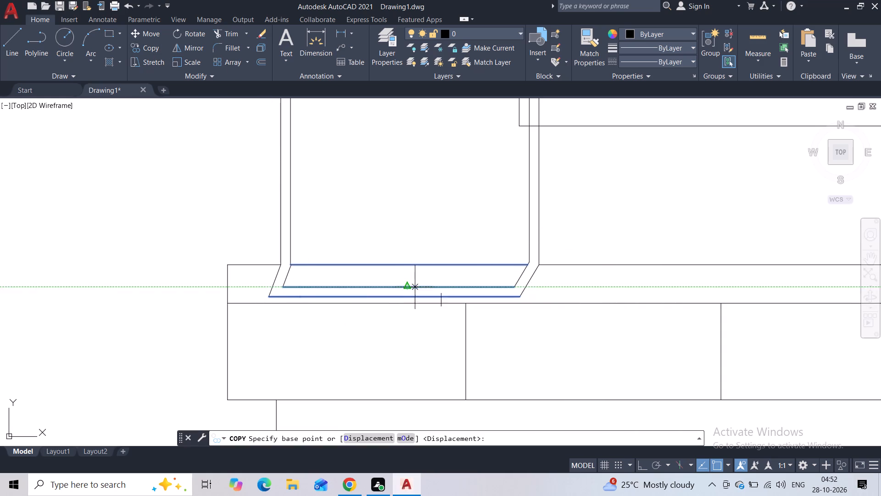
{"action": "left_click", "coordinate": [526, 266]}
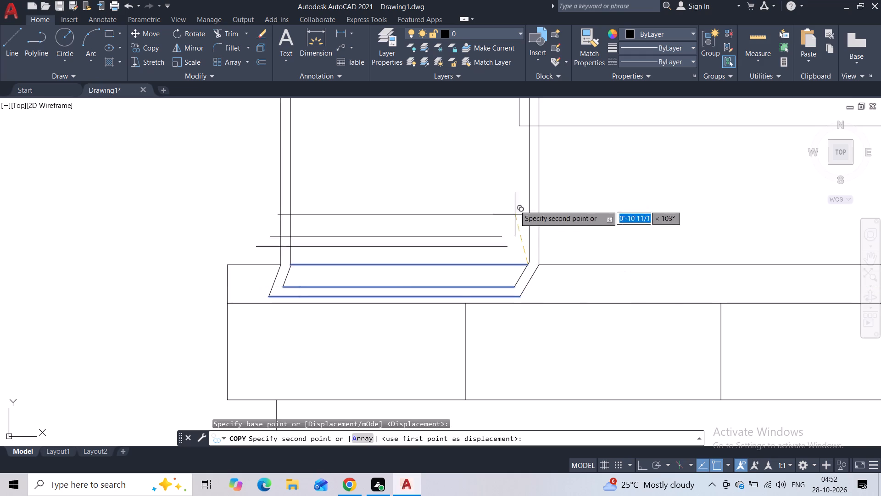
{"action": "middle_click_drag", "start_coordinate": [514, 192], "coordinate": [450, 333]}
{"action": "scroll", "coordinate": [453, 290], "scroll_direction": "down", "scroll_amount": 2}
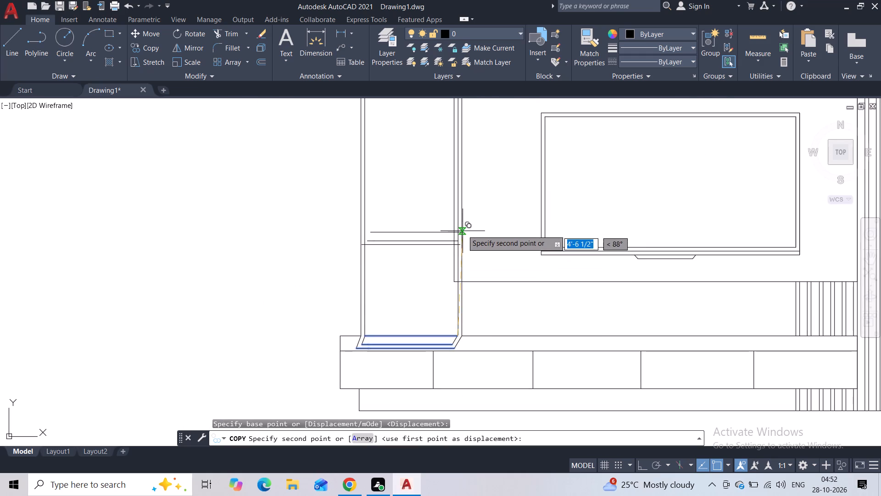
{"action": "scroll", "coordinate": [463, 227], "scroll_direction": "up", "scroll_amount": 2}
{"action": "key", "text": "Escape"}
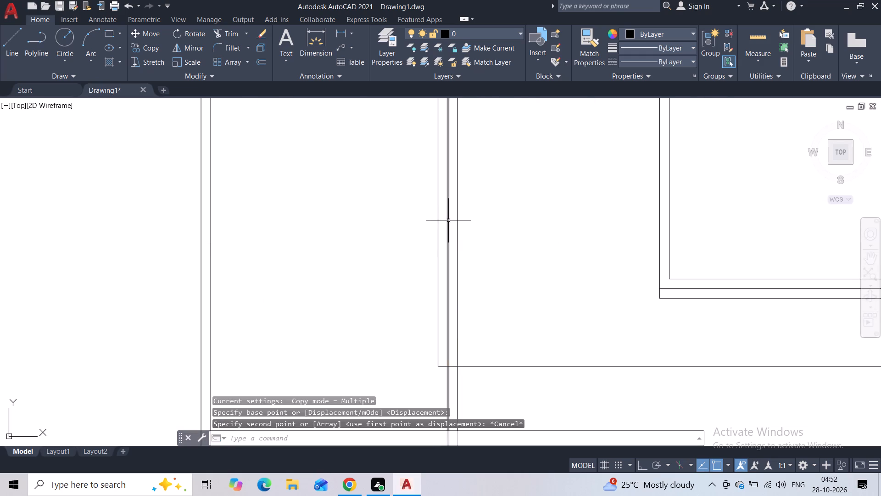
Stretch the left edge of the panel outline across to the tall frame's outer right vertical line.
{"action": "left_click", "coordinate": [441, 229]}
{"action": "left_click", "coordinate": [424, 238]}
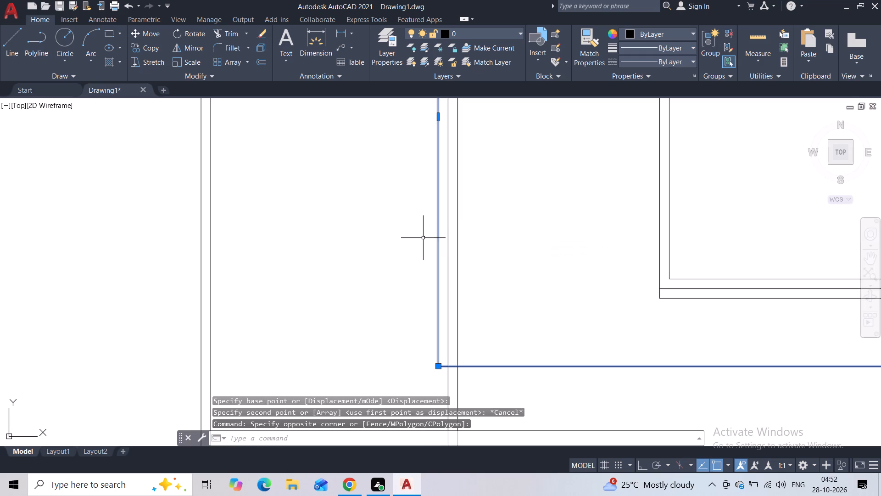
{"action": "middle_click_drag", "start_coordinate": [423, 206], "coordinate": [390, 345]}
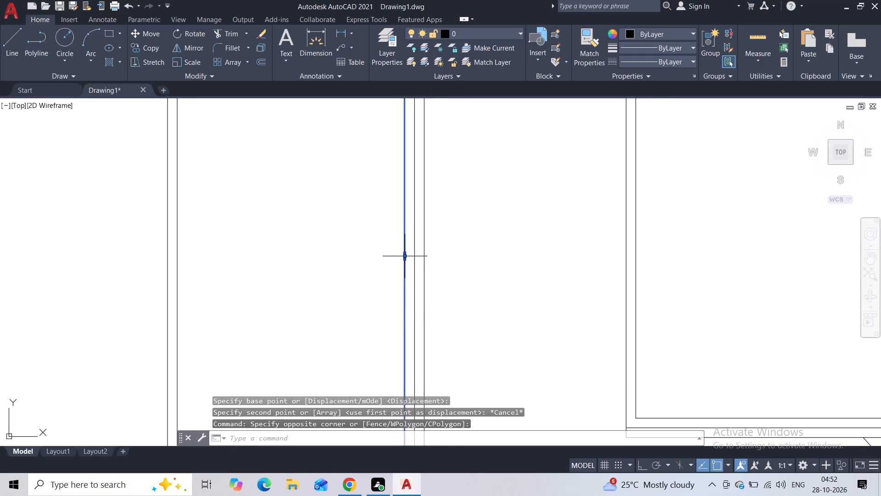
{"action": "left_click", "coordinate": [406, 259]}
{"action": "left_click", "coordinate": [423, 259]}
{"action": "key", "text": "Escape"}
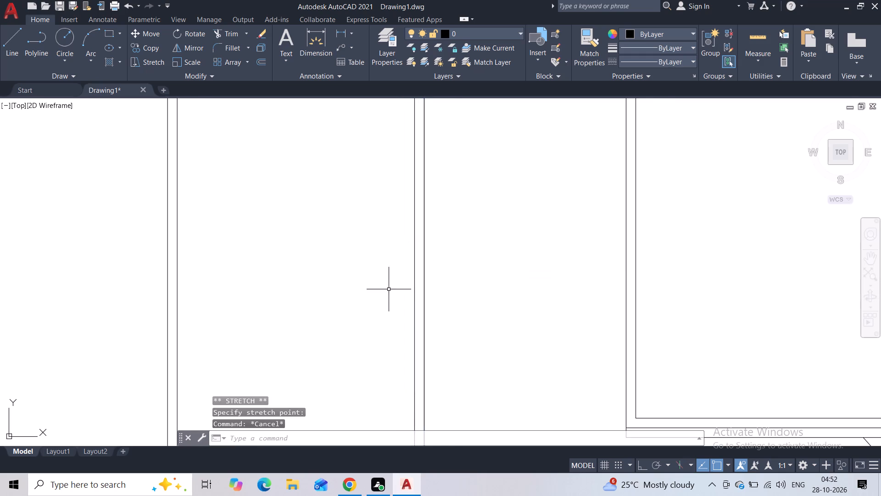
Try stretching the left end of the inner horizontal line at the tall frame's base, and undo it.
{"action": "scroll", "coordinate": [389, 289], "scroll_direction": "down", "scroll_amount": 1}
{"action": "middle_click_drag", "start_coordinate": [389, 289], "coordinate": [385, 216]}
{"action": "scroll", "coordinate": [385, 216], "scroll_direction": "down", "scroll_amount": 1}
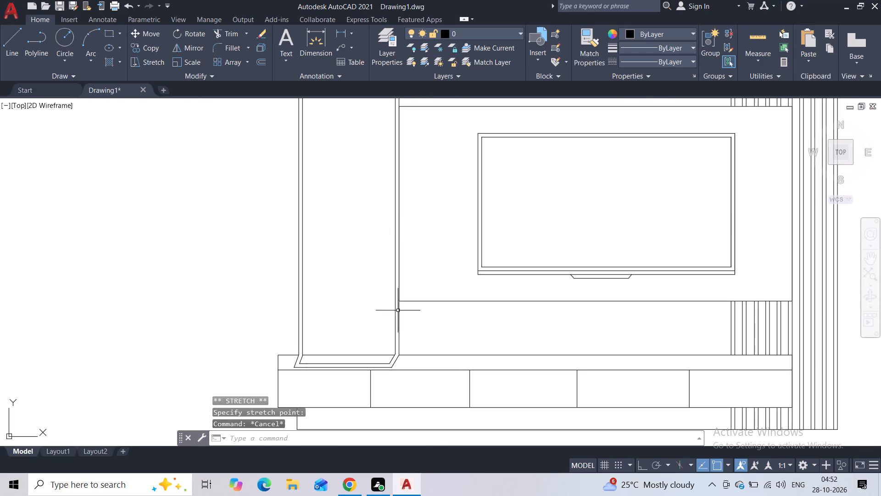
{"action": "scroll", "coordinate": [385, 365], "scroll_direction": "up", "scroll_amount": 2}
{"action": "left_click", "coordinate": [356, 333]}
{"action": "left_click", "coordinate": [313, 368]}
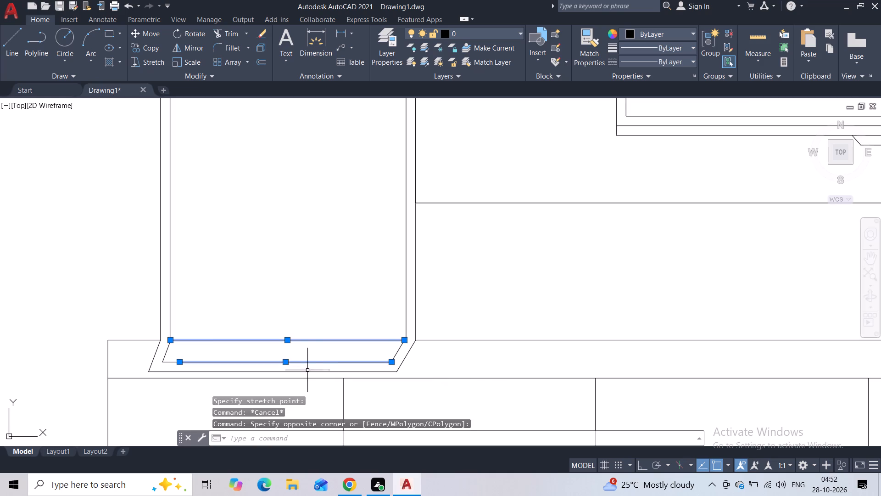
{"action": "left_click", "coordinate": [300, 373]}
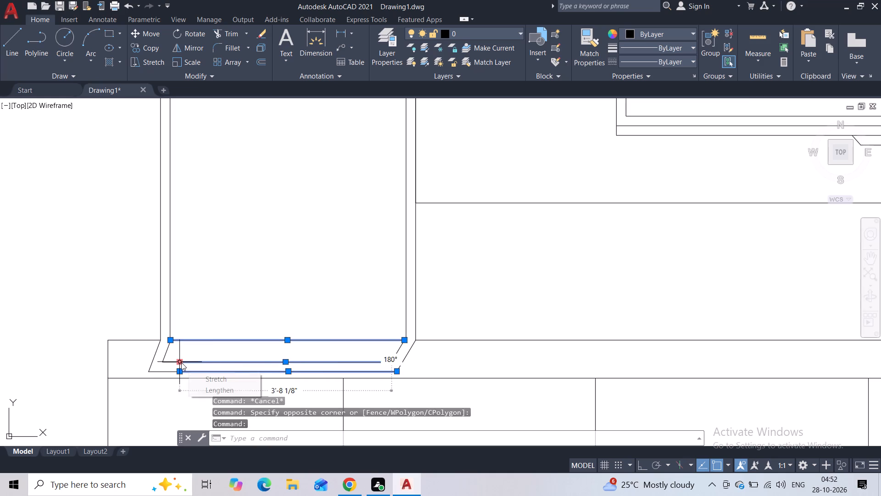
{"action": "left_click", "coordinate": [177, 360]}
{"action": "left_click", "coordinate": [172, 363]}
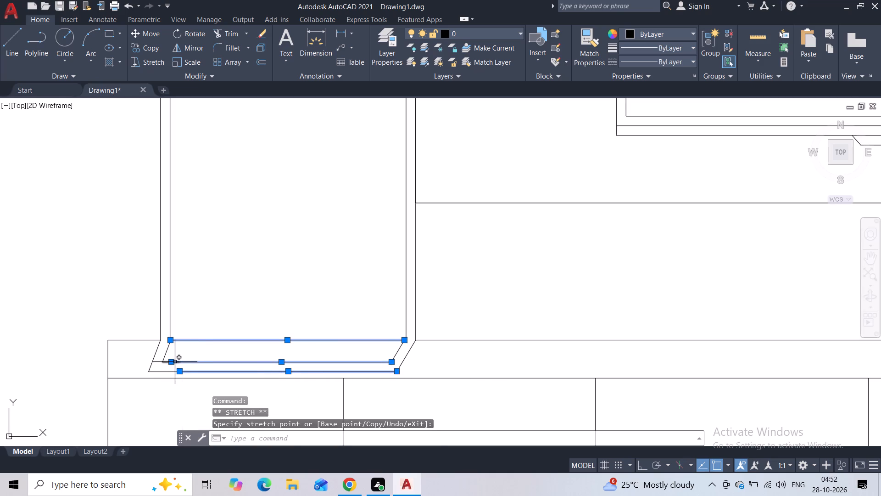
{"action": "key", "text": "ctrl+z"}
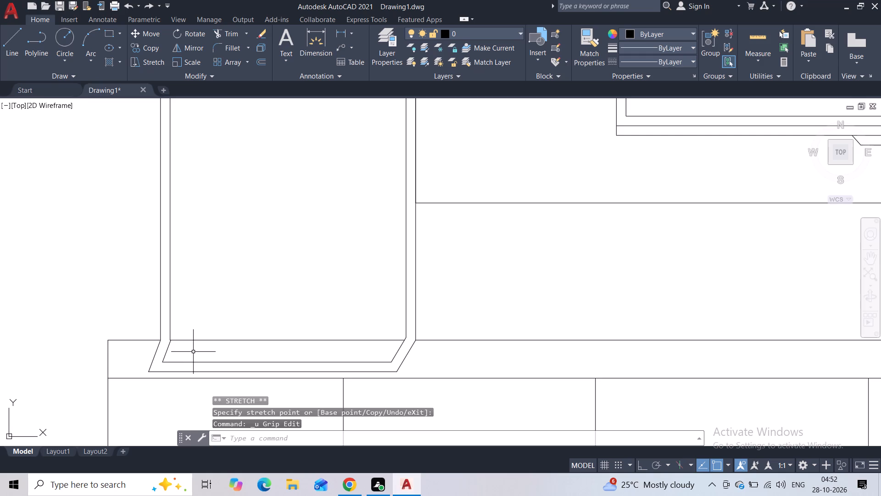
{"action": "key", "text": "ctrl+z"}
Copy the tall frame's base outline, horizontals and slanted ends, about 4'-6 11/16" straight up along its outer right vertical as a shelf.
{"action": "scroll", "coordinate": [199, 351], "scroll_direction": "down", "scroll_amount": 4}
{"action": "middle_click_drag", "start_coordinate": [201, 366], "coordinate": [205, 282]}
{"action": "scroll", "coordinate": [204, 293], "scroll_direction": "up", "scroll_amount": 3}
{"action": "middle_click_drag", "start_coordinate": [241, 333], "coordinate": [245, 299]}
{"action": "scroll", "coordinate": [244, 333], "scroll_direction": "up", "scroll_amount": 1}
{"action": "left_click", "coordinate": [245, 333]}
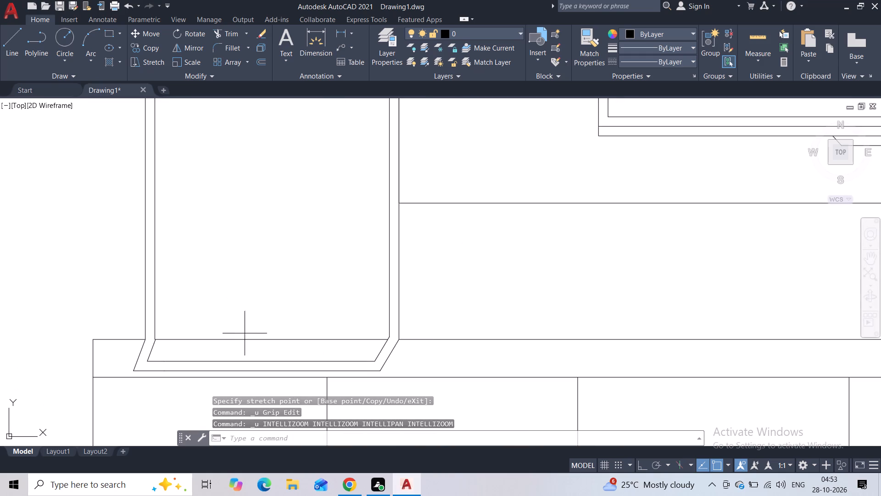
{"action": "left_click", "coordinate": [217, 368]}
{"action": "left_click", "coordinate": [157, 361]}
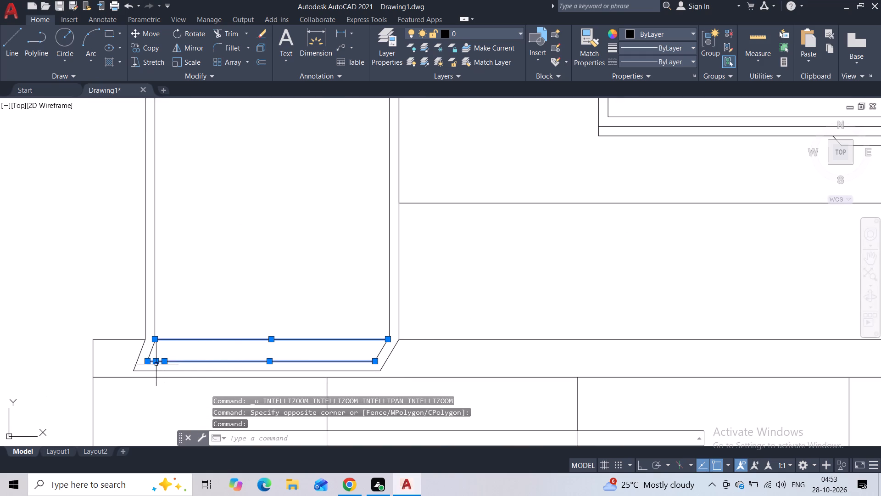
{"action": "left_click", "coordinate": [155, 372]}
{"action": "left_click", "coordinate": [193, 370]}
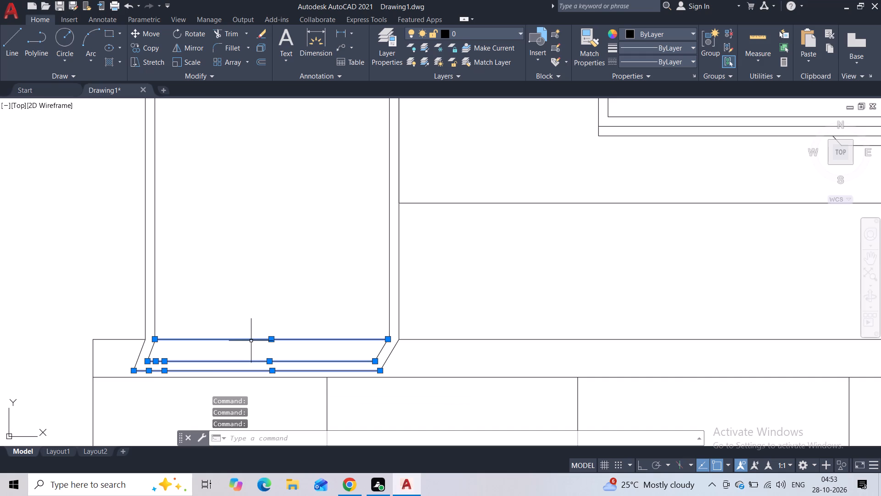
{"action": "left_click", "coordinate": [396, 356]}
{"action": "left_click", "coordinate": [369, 351]}
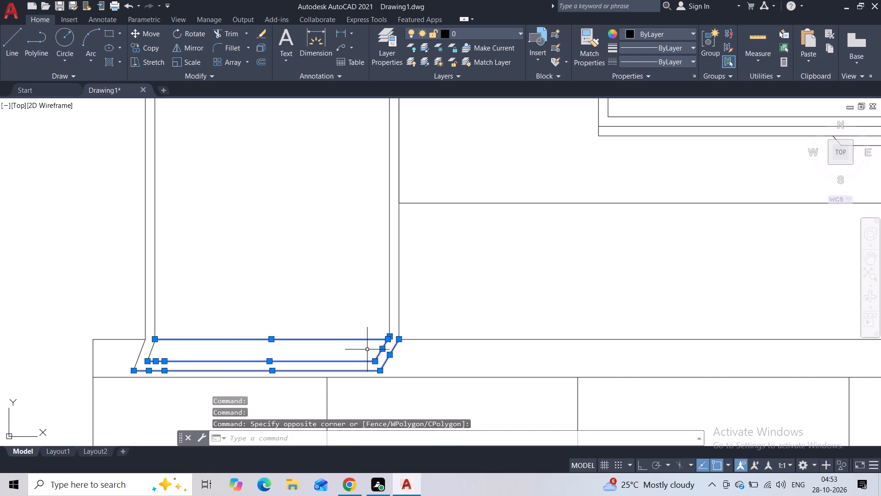
{"action": "left_click_drag", "start_coordinate": [160, 351], "coordinate": [154, 353]}
{"action": "left_click", "coordinate": [121, 358]}
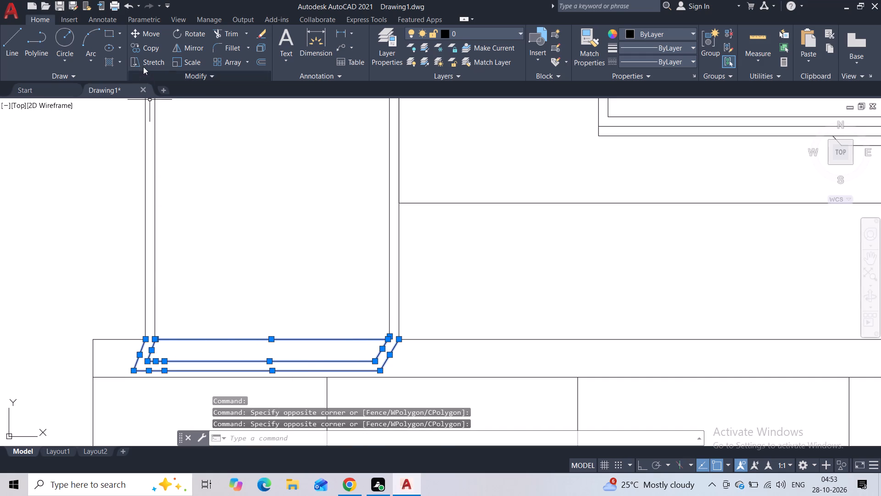
{"action": "left_click", "coordinate": [144, 53]}
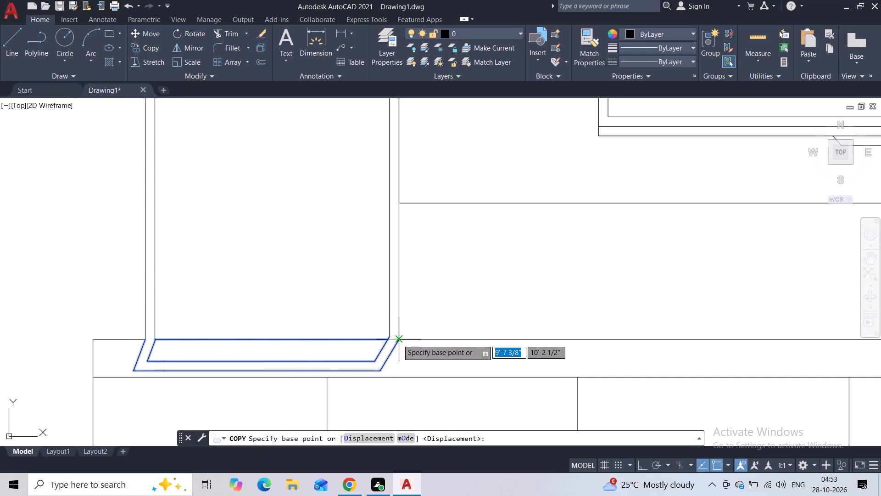
{"action": "left_click", "coordinate": [398, 339]}
{"action": "middle_click_drag", "start_coordinate": [387, 213], "coordinate": [339, 312]}
{"action": "scroll", "coordinate": [338, 310], "scroll_direction": "down", "scroll_amount": 1}
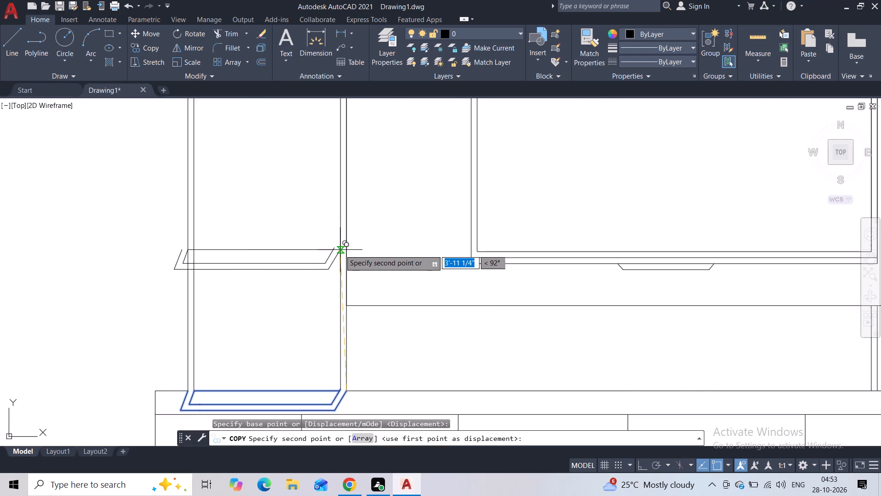
{"action": "scroll", "coordinate": [340, 250], "scroll_direction": "down", "scroll_amount": 1}
{"action": "scroll", "coordinate": [345, 235], "scroll_direction": "up", "scroll_amount": 3}
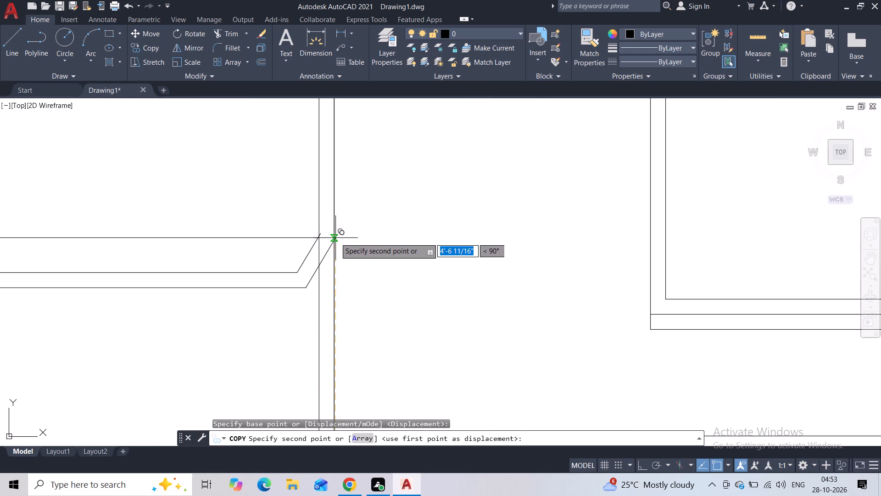
{"action": "left_click", "coordinate": [335, 238]}
{"action": "key", "text": "Escape"}
Trim the overhanging left end of the copied shelf's top line back to its inner left slanted line.
{"action": "scroll", "coordinate": [341, 196], "scroll_direction": "down", "scroll_amount": 3}
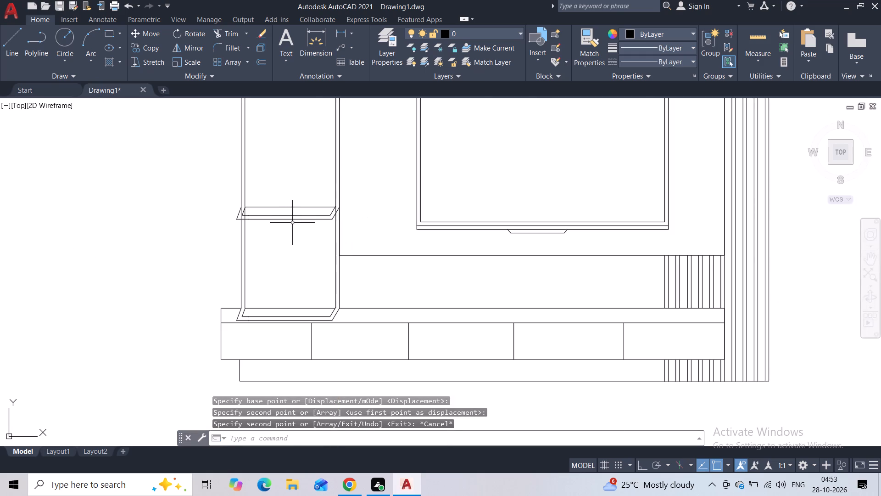
{"action": "scroll", "coordinate": [259, 215], "scroll_direction": "up", "scroll_amount": 3}
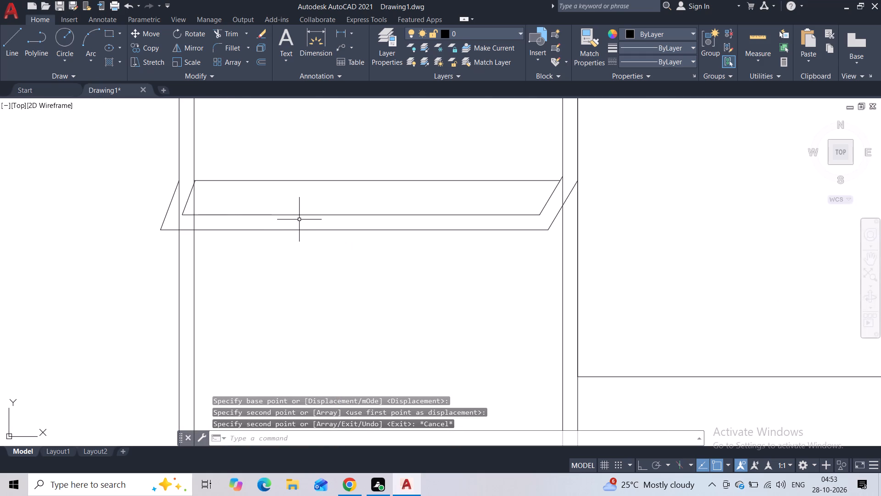
{"action": "scroll", "coordinate": [301, 218], "scroll_direction": "down", "scroll_amount": 1}
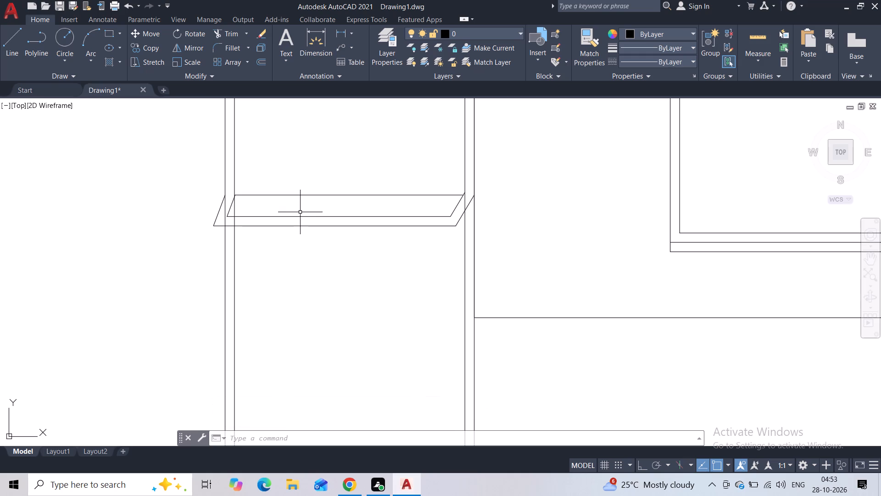
{"action": "scroll", "coordinate": [294, 228], "scroll_direction": "down", "scroll_amount": 3}
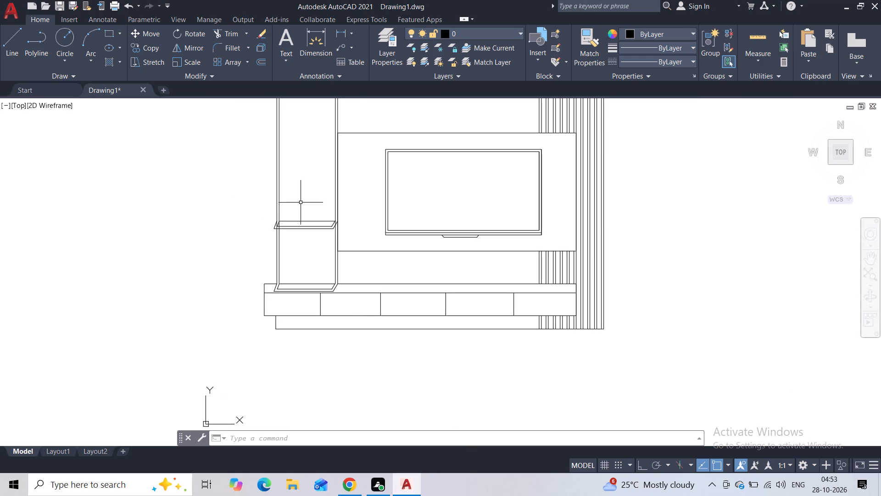
{"action": "scroll", "coordinate": [298, 212], "scroll_direction": "up", "scroll_amount": 2}
{"action": "scroll", "coordinate": [389, 255], "scroll_direction": "up", "scroll_amount": 2}
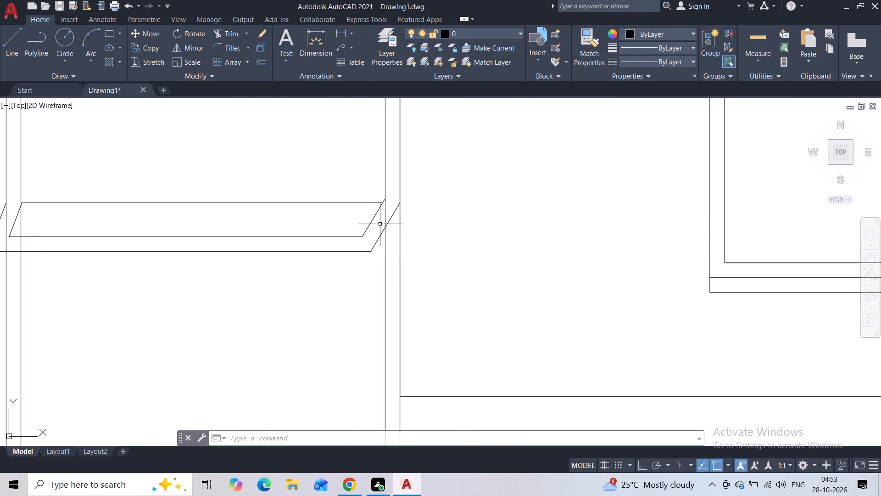
{"action": "middle_click_drag", "start_coordinate": [310, 186], "coordinate": [328, 186]}
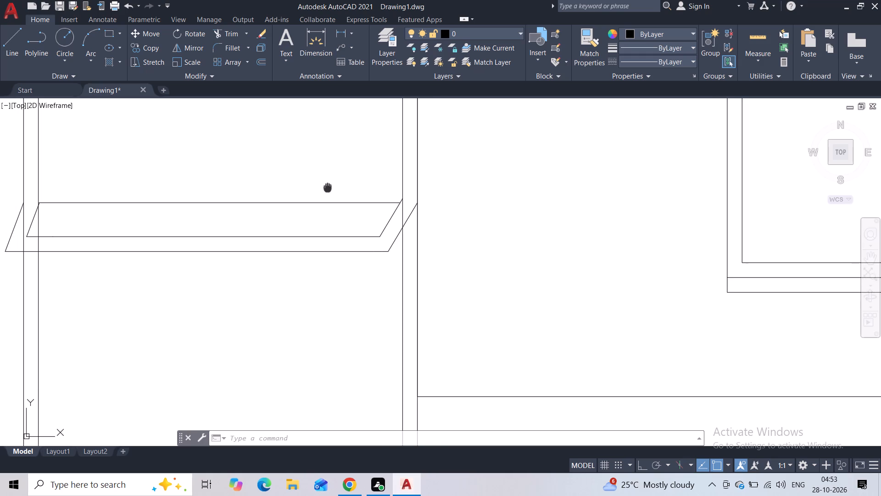
{"action": "middle_click_drag", "start_coordinate": [328, 186], "coordinate": [360, 188]}
{"action": "scroll", "coordinate": [56, 205], "scroll_direction": "up", "scroll_amount": 3}
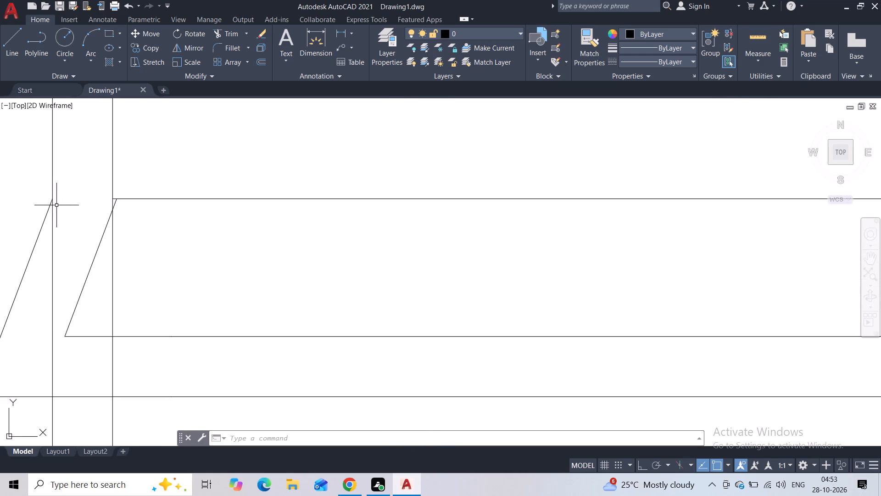
{"action": "scroll", "coordinate": [56, 205], "scroll_direction": "up", "scroll_amount": 2}
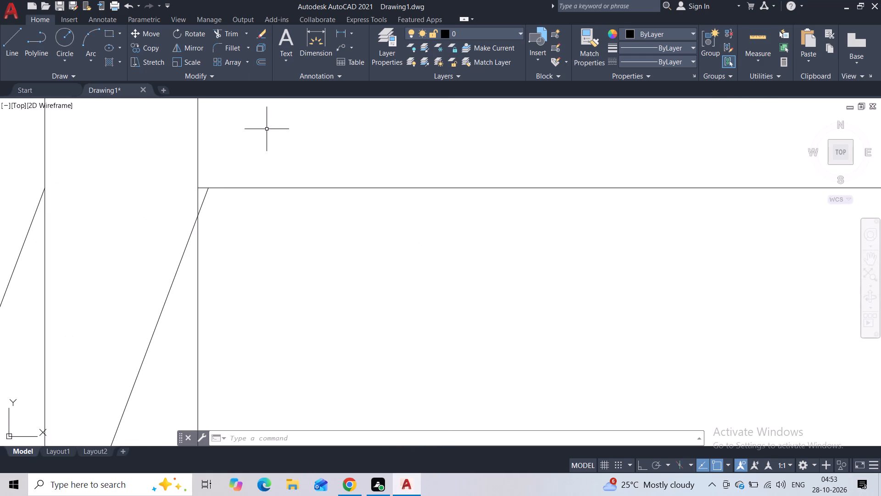
{"action": "left_click", "coordinate": [224, 32]}
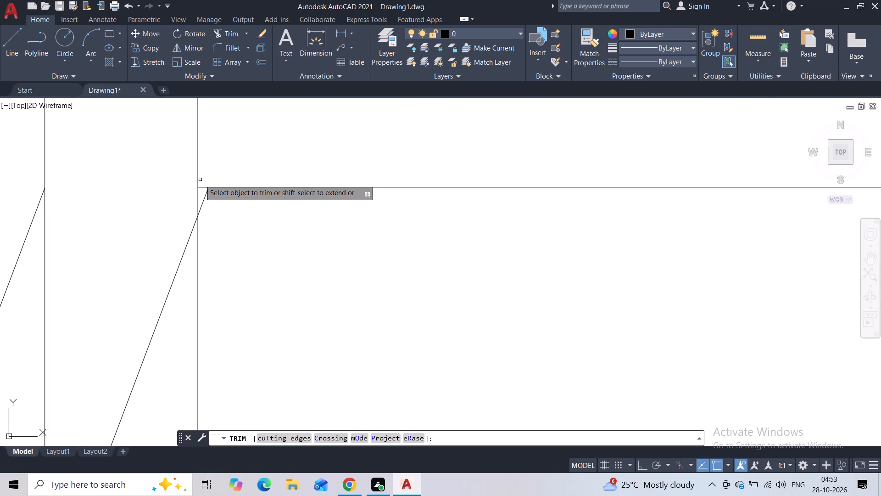
{"action": "left_click_drag", "start_coordinate": [204, 182], "coordinate": [204, 195]}
{"action": "scroll", "coordinate": [216, 197], "scroll_direction": "down", "scroll_amount": 5}
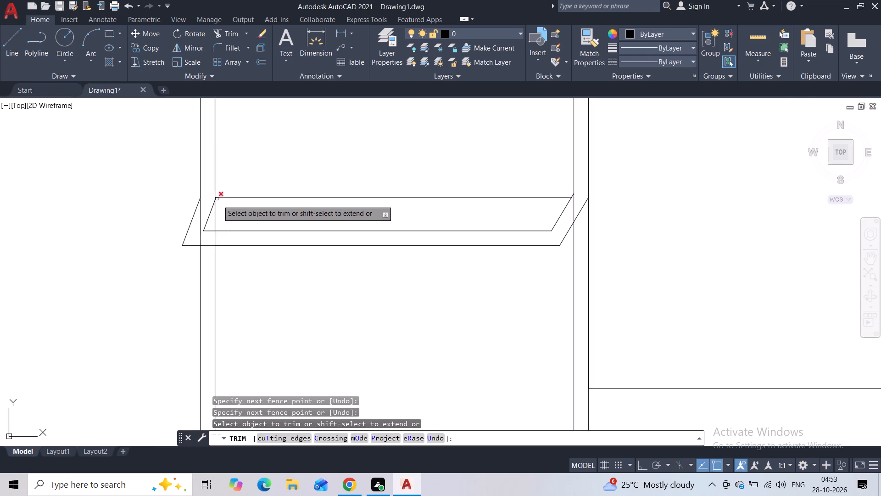
{"action": "scroll", "coordinate": [268, 215], "scroll_direction": "down", "scroll_amount": 2}
{"action": "scroll", "coordinate": [368, 237], "scroll_direction": "down", "scroll_amount": 1}
{"action": "scroll", "coordinate": [387, 200], "scroll_direction": "down", "scroll_amount": 1}
{"action": "middle_click_drag", "start_coordinate": [393, 185], "coordinate": [304, 218]}
{"action": "key", "text": "Escape"}
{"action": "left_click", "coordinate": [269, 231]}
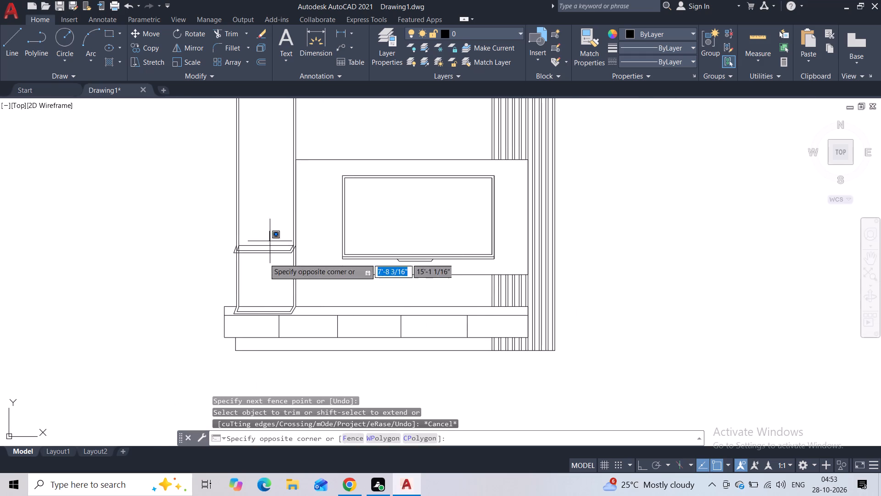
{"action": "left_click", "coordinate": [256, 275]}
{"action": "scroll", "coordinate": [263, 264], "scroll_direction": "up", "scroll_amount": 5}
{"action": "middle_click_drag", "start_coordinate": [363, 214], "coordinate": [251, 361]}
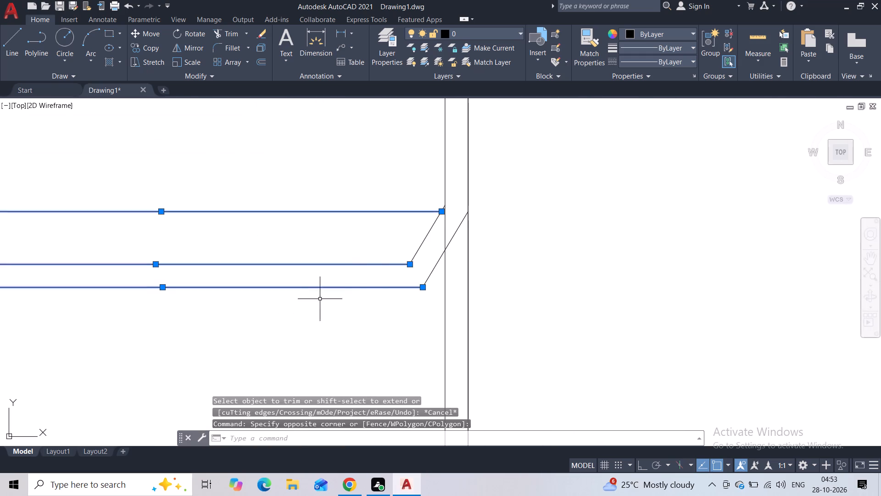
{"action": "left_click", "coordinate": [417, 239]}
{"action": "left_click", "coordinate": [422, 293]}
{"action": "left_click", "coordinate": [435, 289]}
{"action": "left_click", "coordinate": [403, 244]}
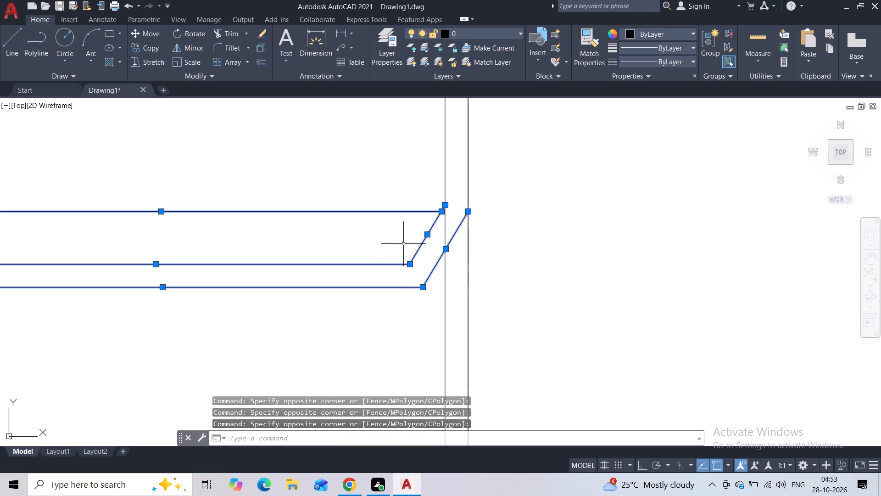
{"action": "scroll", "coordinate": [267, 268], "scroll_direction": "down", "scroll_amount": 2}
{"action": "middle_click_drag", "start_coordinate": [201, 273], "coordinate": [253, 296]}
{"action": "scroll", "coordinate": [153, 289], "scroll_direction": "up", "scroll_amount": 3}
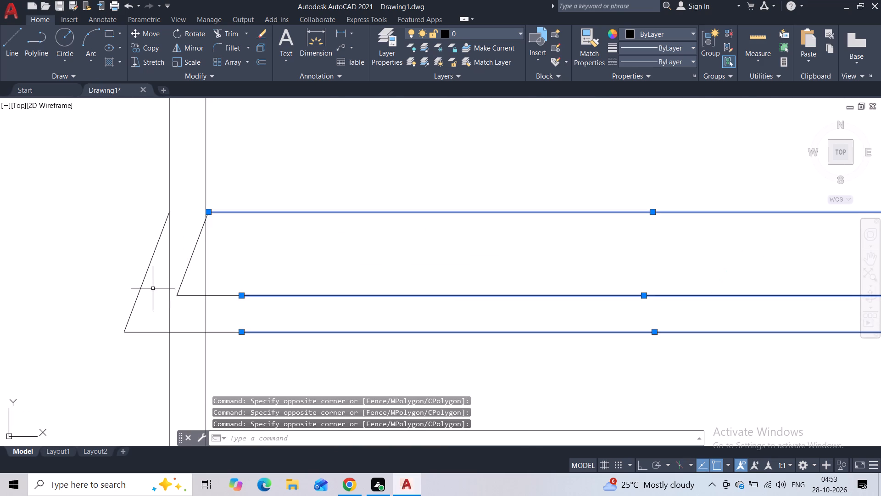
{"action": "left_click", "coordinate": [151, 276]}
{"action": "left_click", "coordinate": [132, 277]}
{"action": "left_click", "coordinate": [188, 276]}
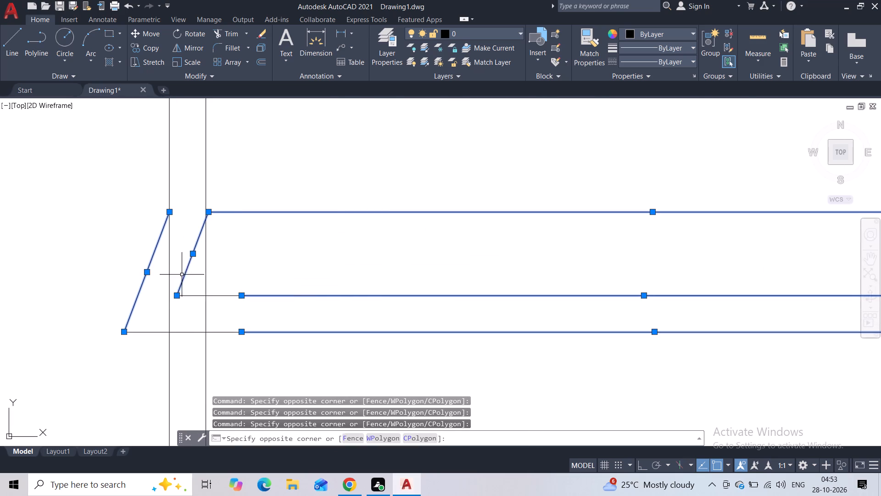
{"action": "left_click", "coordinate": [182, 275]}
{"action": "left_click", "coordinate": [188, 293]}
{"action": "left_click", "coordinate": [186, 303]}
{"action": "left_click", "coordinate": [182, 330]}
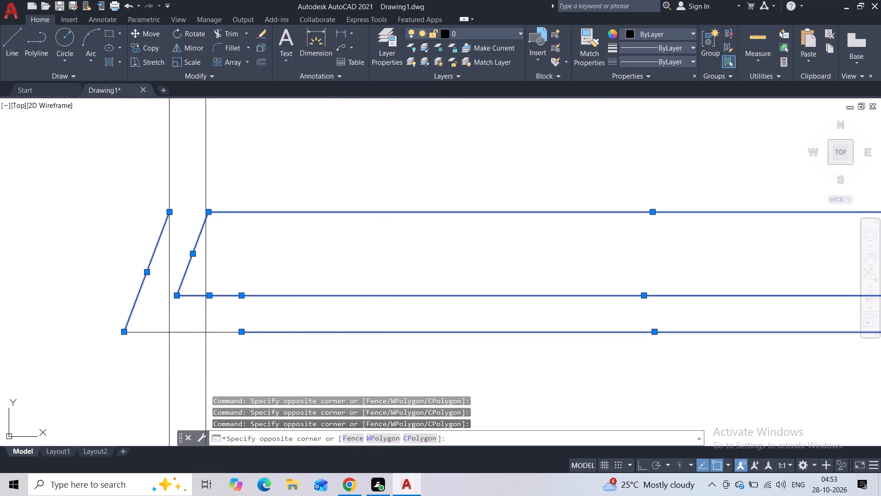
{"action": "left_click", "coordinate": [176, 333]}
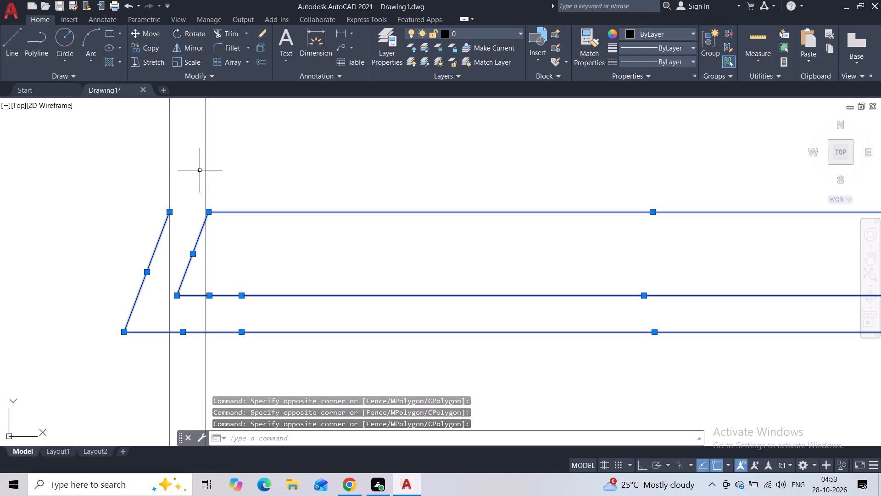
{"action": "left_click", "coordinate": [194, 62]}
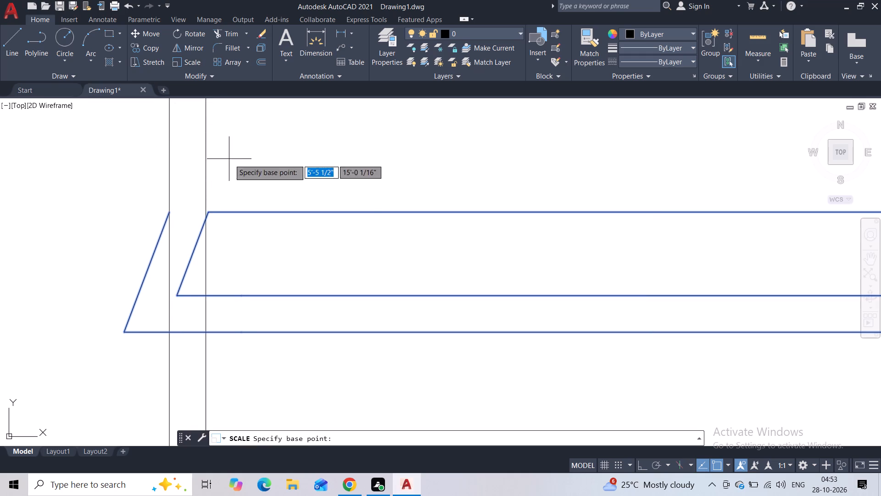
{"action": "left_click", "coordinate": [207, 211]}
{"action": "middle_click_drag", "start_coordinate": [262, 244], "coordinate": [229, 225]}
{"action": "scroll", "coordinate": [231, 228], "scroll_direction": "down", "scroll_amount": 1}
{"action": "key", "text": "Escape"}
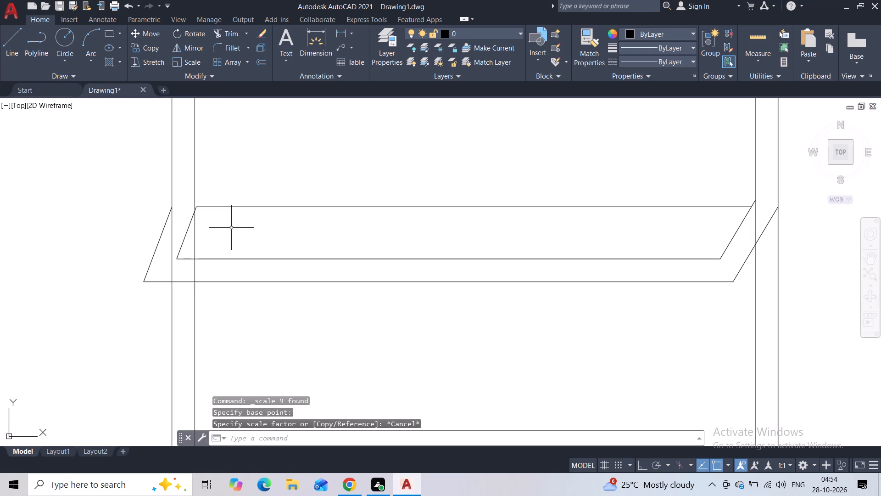
Turn Ortho on and copy the entire shelf, horizontals and slanted ends, straight up along the tall frame's outer right vertical.
{"action": "left_click", "coordinate": [307, 194]}
{"action": "left_click", "coordinate": [271, 316]}
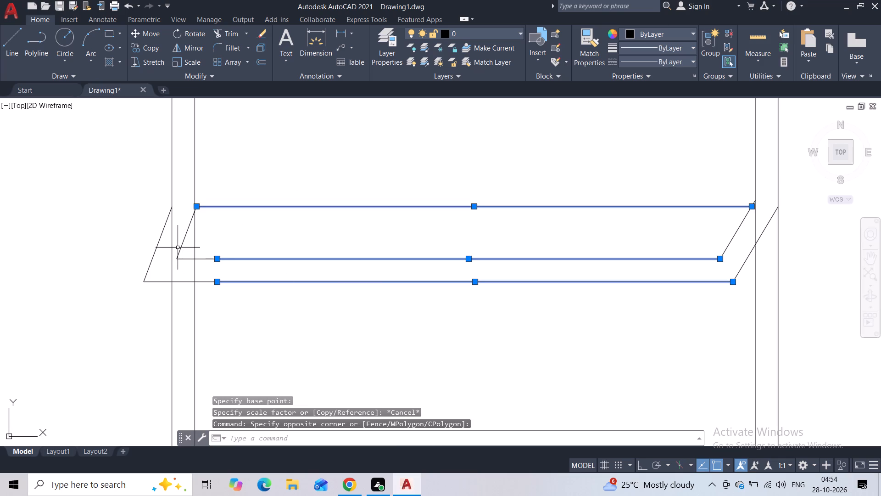
{"action": "left_click", "coordinate": [182, 250]}
{"action": "left_click", "coordinate": [175, 251]}
{"action": "left_click", "coordinate": [159, 245]}
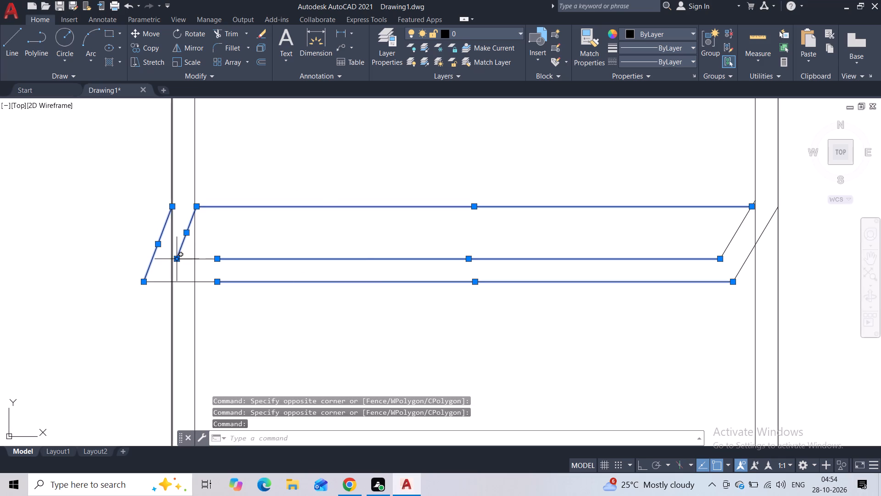
{"action": "left_click", "coordinate": [178, 259]}
{"action": "key", "text": "Escape"}
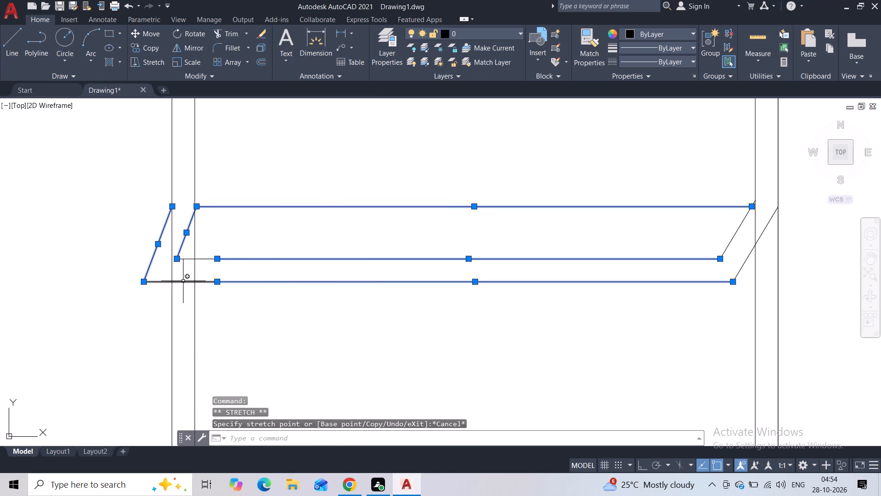
{"action": "left_click", "coordinate": [183, 281]}
{"action": "left_click", "coordinate": [194, 259]}
{"action": "middle_click_drag", "start_coordinate": [349, 267], "coordinate": [128, 273]}
{"action": "left_click", "coordinate": [511, 235]}
{"action": "left_click_drag", "start_coordinate": [512, 241], "coordinate": [512, 254]}
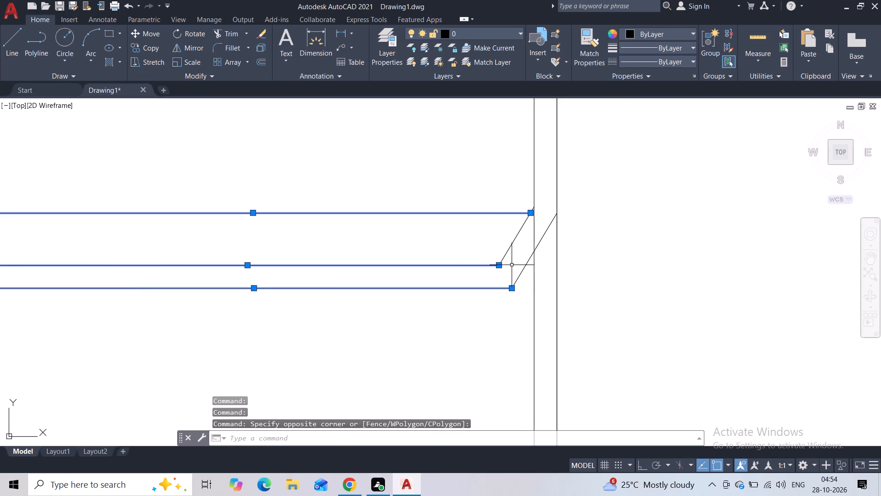
{"action": "left_click", "coordinate": [519, 282]}
{"action": "left_click", "coordinate": [495, 239]}
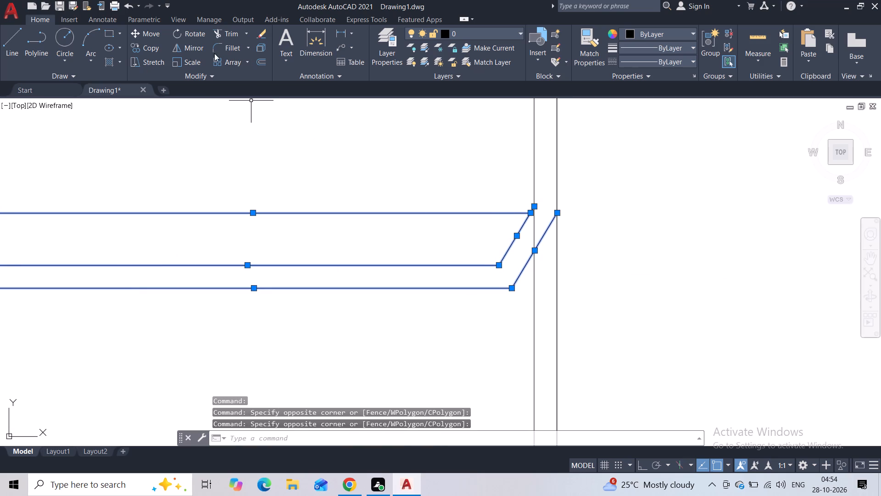
{"action": "left_click", "coordinate": [144, 44]}
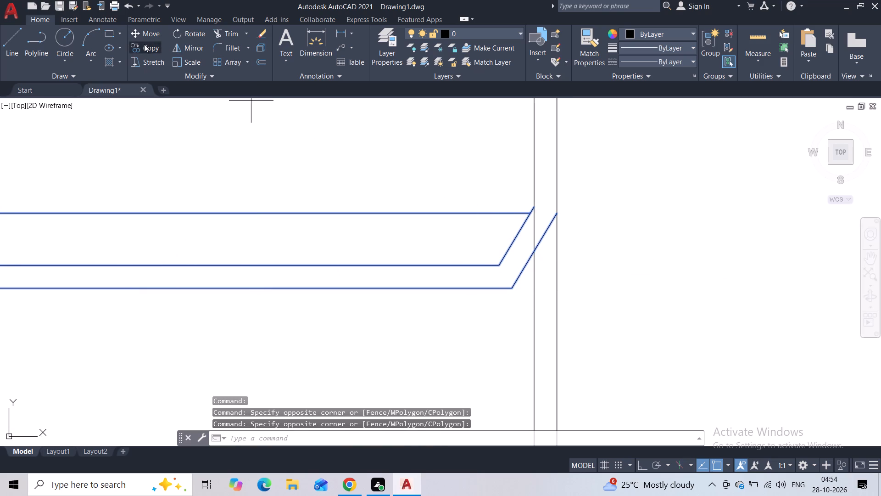
{"action": "scroll", "coordinate": [451, 258], "scroll_direction": "down", "scroll_amount": 1}
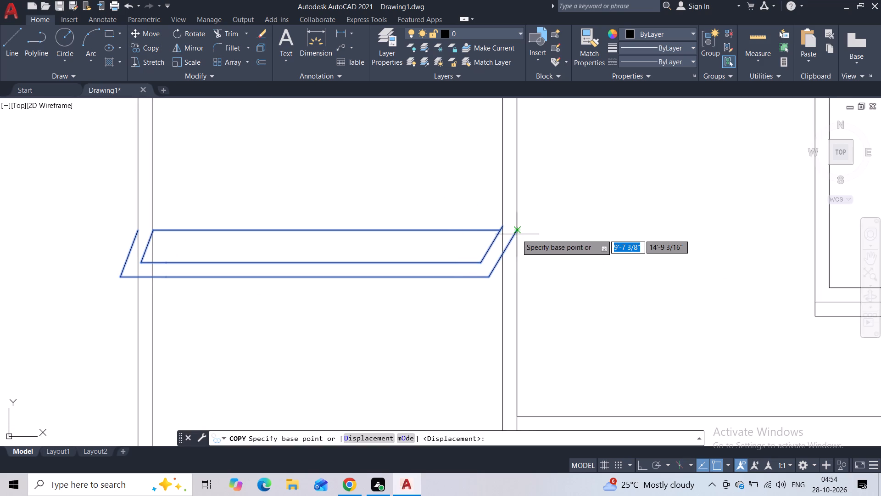
{"action": "left_click", "coordinate": [517, 234]}
{"action": "middle_click_drag", "start_coordinate": [512, 186], "coordinate": [456, 319]}
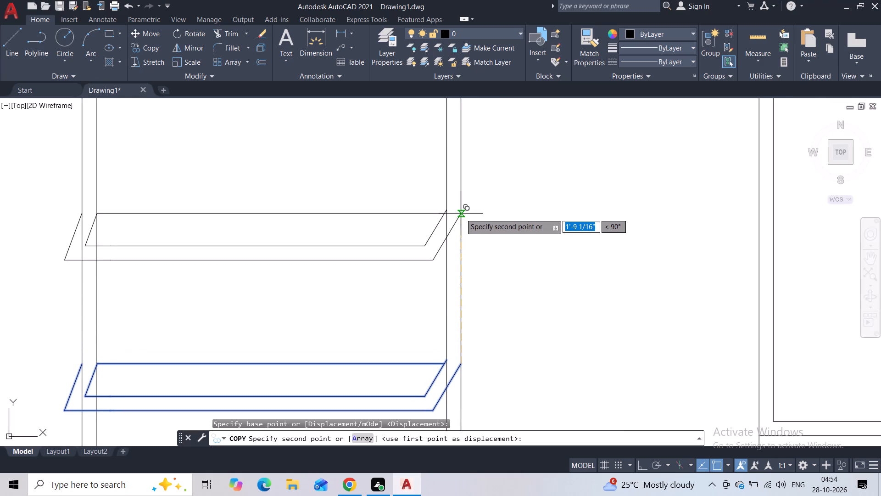
{"action": "key", "text": "F8"}
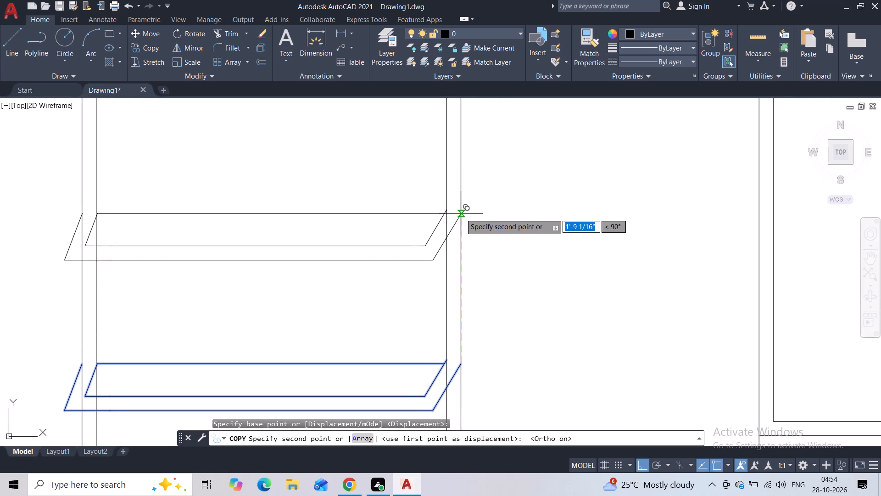
{"action": "scroll", "coordinate": [462, 211], "scroll_direction": "down", "scroll_amount": 3}
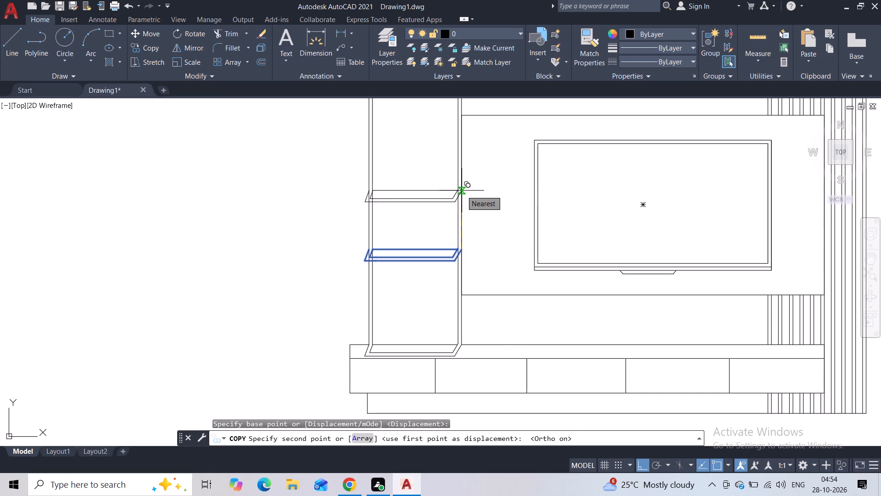
{"action": "left_click", "coordinate": [462, 191]}
Place two more shelf copies higher in the tall frame, the topmost about 11'-9 5/8" above the source shelf.
{"action": "middle_click_drag", "start_coordinate": [460, 163], "coordinate": [435, 260]}
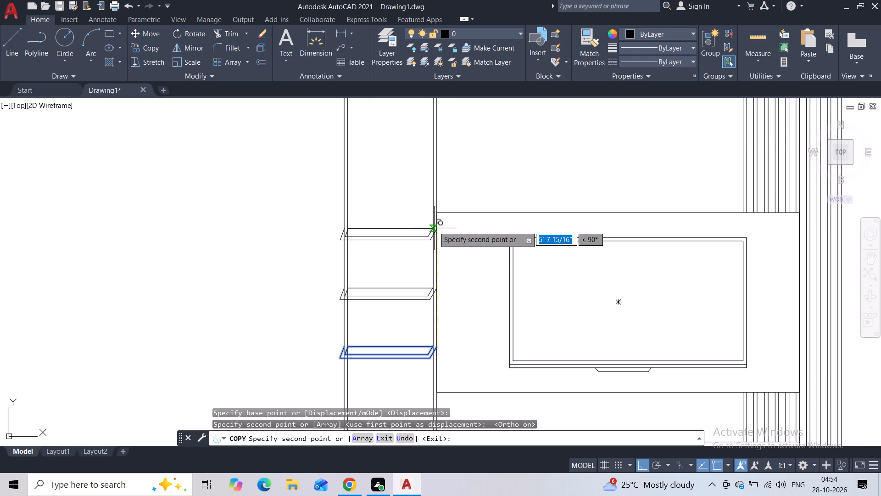
{"action": "left_click", "coordinate": [436, 201]}
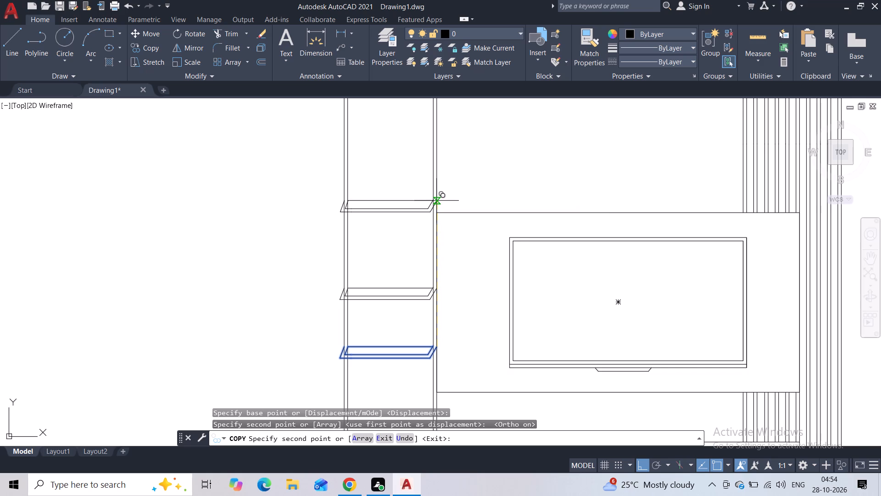
{"action": "middle_click_drag", "start_coordinate": [433, 158], "coordinate": [417, 253]}
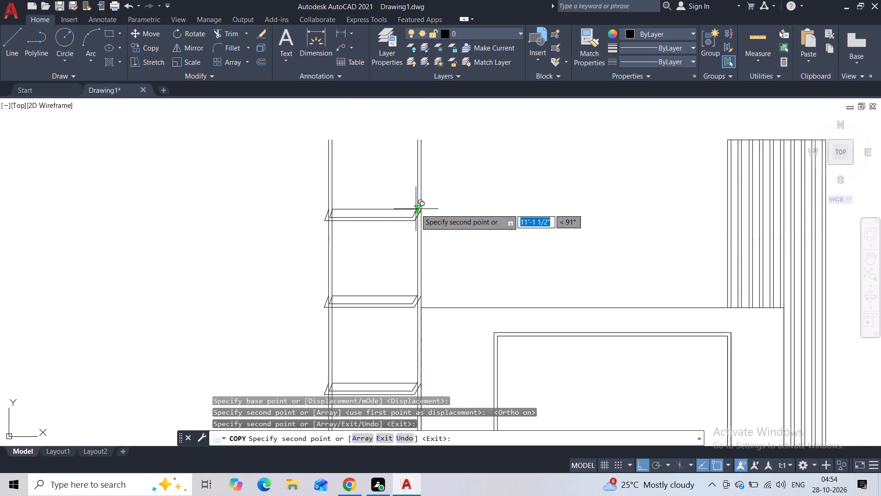
{"action": "left_click", "coordinate": [416, 195]}
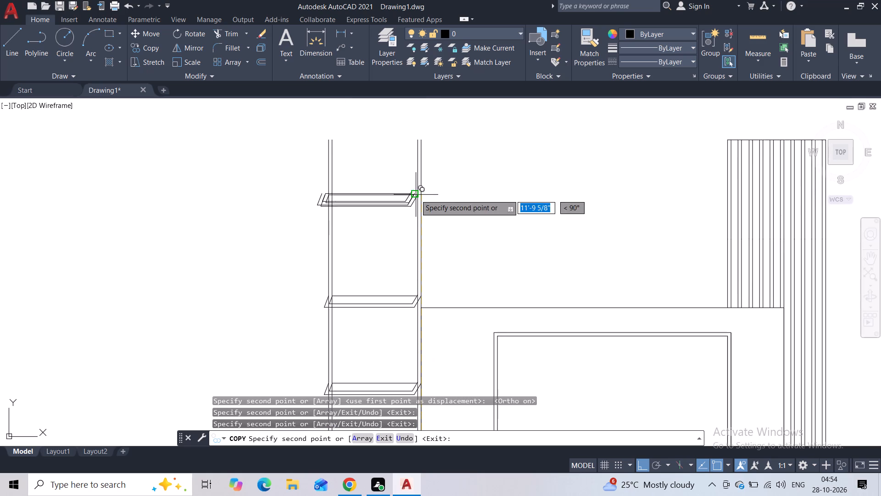
{"action": "middle_click_drag", "start_coordinate": [412, 252], "coordinate": [406, 158]}
{"action": "middle_click_drag", "start_coordinate": [393, 259], "coordinate": [386, 153]}
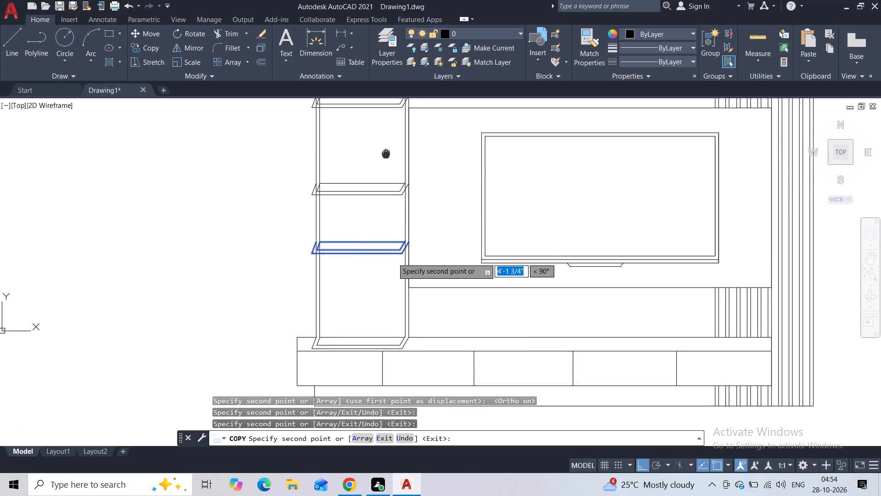
{"action": "middle_click_drag", "start_coordinate": [386, 153], "coordinate": [386, 153]}
{"action": "key", "text": "Escape"}
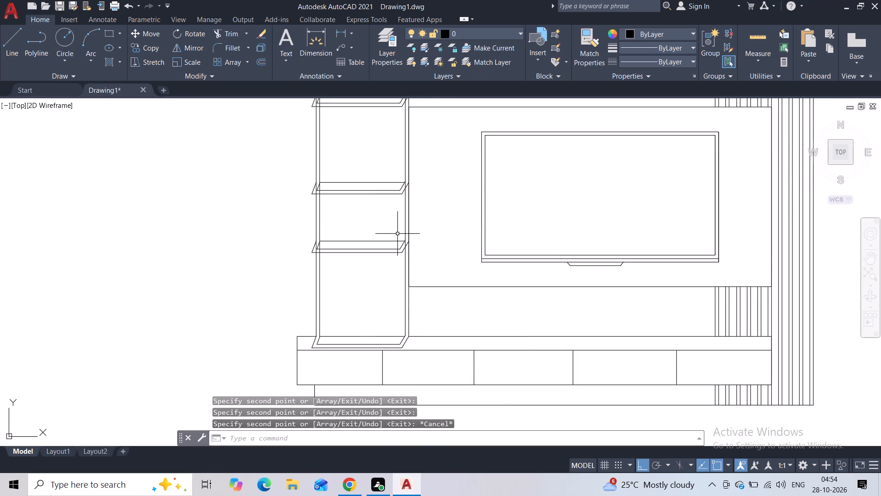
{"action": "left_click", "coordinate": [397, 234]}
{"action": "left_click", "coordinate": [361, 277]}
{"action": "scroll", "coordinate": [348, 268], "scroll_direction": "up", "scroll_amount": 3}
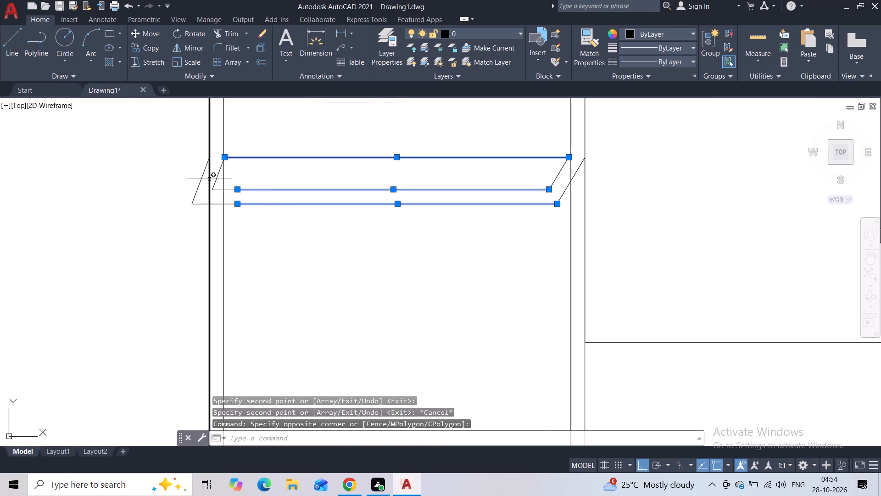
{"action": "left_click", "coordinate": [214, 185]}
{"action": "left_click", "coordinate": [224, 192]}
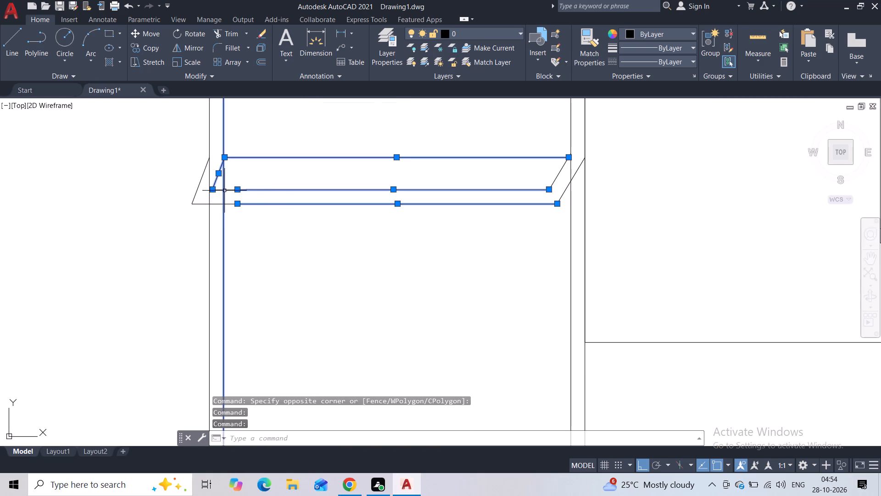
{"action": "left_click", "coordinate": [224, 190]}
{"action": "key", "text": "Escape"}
Move the first shelf above the tall frame's base, horizontals and slanted ends, about 1'-5 1/16" down, its outer right end snapped to the inner right vertical.
{"action": "left_click", "coordinate": [285, 147]}
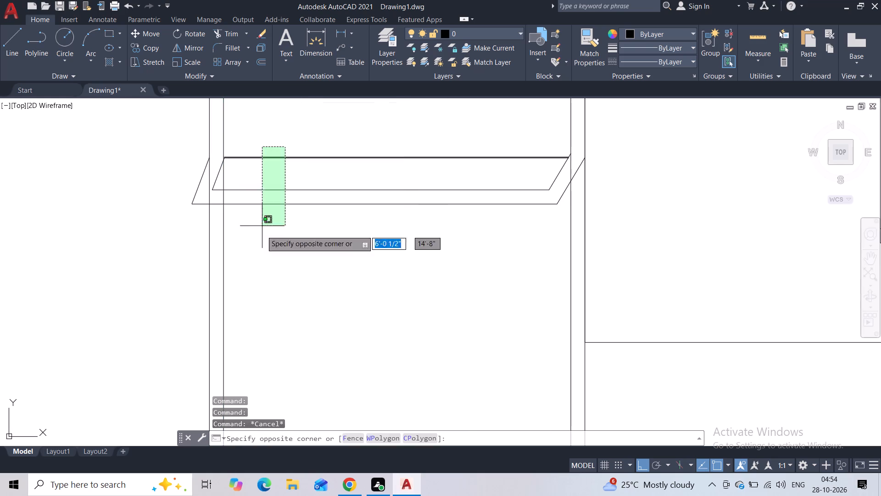
{"action": "left_click", "coordinate": [261, 231]}
{"action": "left_click", "coordinate": [203, 186]}
{"action": "left_click", "coordinate": [184, 220]}
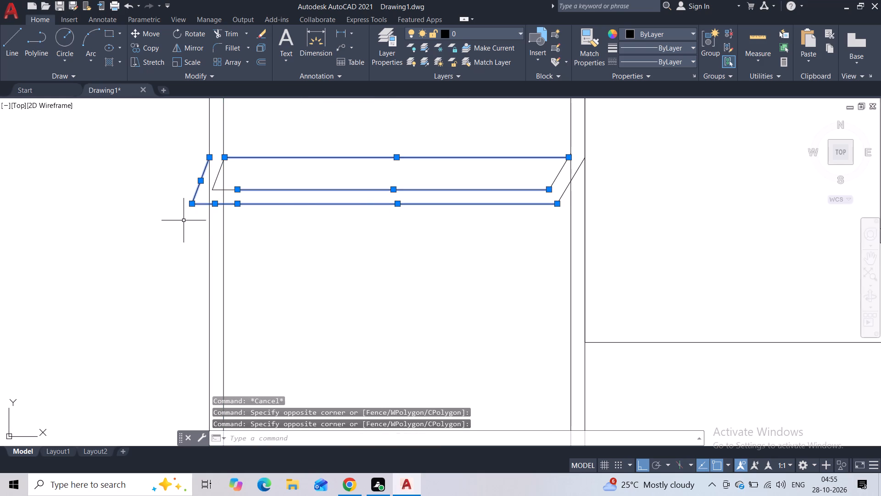
{"action": "scroll", "coordinate": [200, 192], "scroll_direction": "up", "scroll_amount": 3}
{"action": "left_click", "coordinate": [262, 156]}
{"action": "left_click", "coordinate": [250, 204]}
{"action": "scroll", "coordinate": [303, 204], "scroll_direction": "down", "scroll_amount": 3}
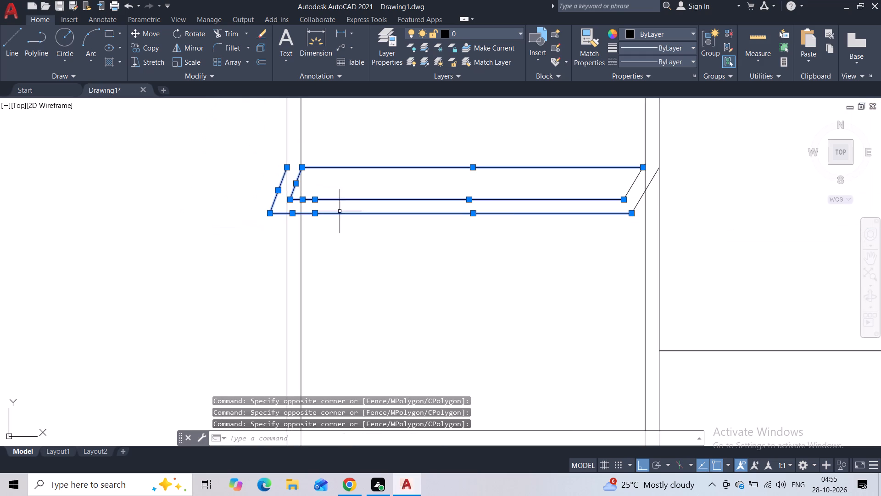
{"action": "middle_click_drag", "start_coordinate": [493, 227], "coordinate": [229, 253]}
{"action": "scroll", "coordinate": [380, 211], "scroll_direction": "up", "scroll_amount": 3}
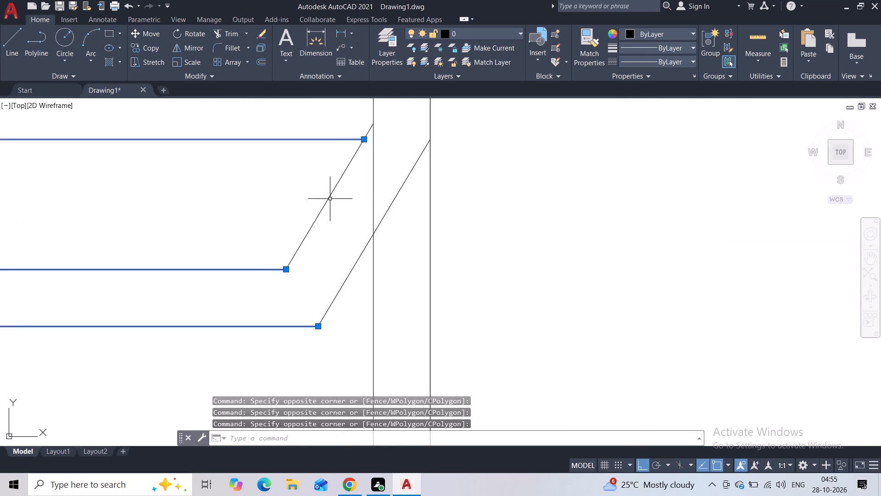
{"action": "left_click_drag", "start_coordinate": [327, 185], "coordinate": [326, 189]}
{"action": "left_click", "coordinate": [328, 343]}
{"action": "left_click", "coordinate": [351, 215]}
{"action": "left_click", "coordinate": [318, 339]}
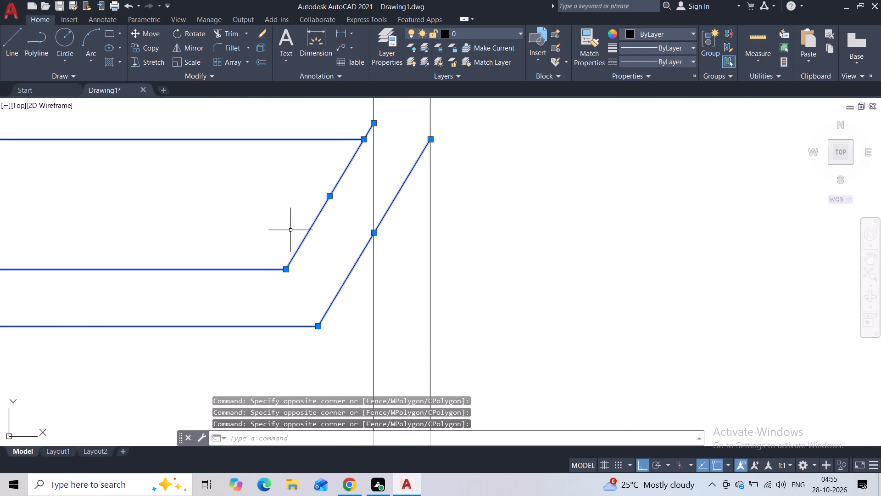
{"action": "left_click", "coordinate": [141, 30]}
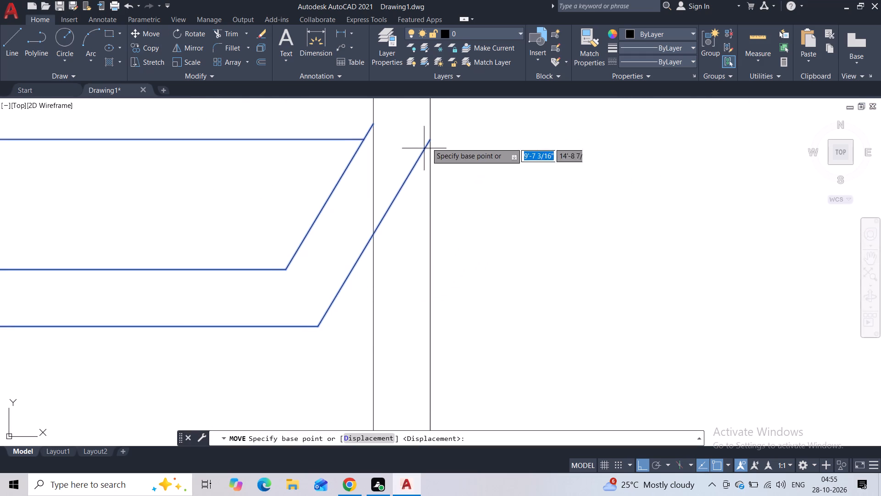
{"action": "left_click", "coordinate": [429, 140]}
{"action": "scroll", "coordinate": [431, 271], "scroll_direction": "down", "scroll_amount": 3}
{"action": "scroll", "coordinate": [423, 311], "scroll_direction": "down", "scroll_amount": 1}
{"action": "middle_click_drag", "start_coordinate": [422, 311], "coordinate": [420, 222]}
{"action": "scroll", "coordinate": [420, 222], "scroll_direction": "down", "scroll_amount": 2}
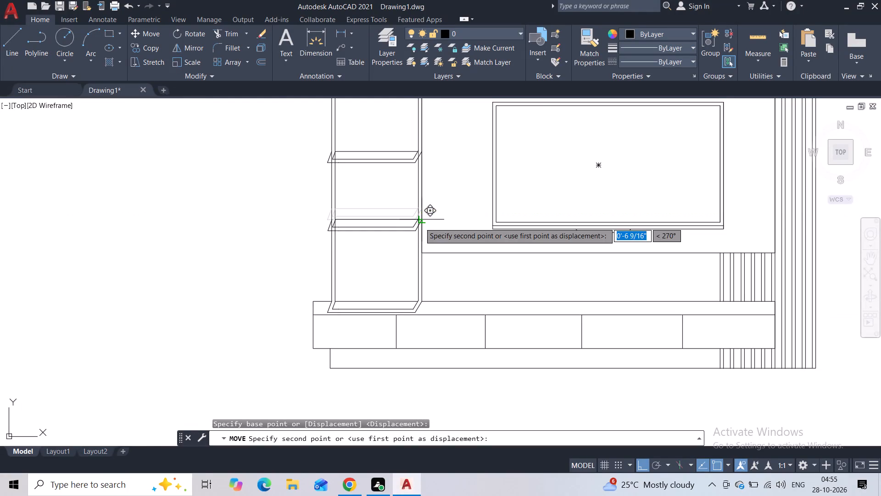
{"action": "scroll", "coordinate": [416, 236], "scroll_direction": "up", "scroll_amount": 2}
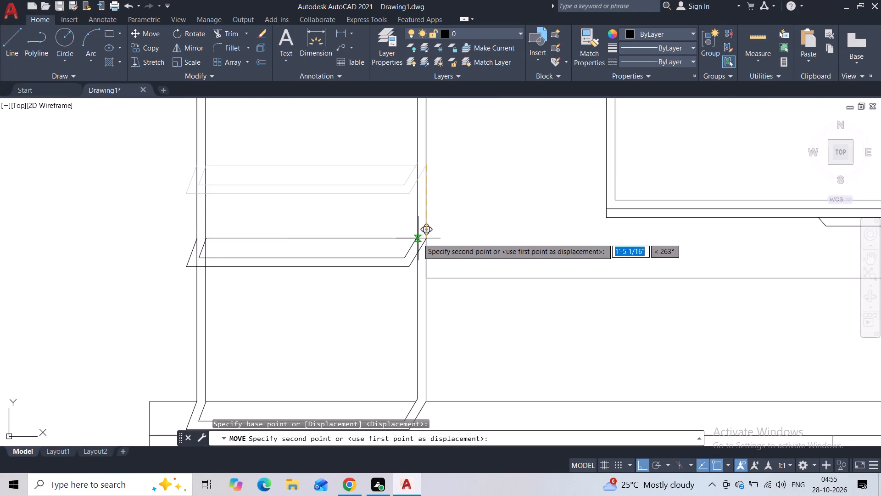
{"action": "left_click", "coordinate": [418, 239]}
Move the entire lowered shelf horizontally right so its outer slanted end meets the tall frame's outer right vertical.
{"action": "scroll", "coordinate": [411, 250], "scroll_direction": "up", "scroll_amount": 2}
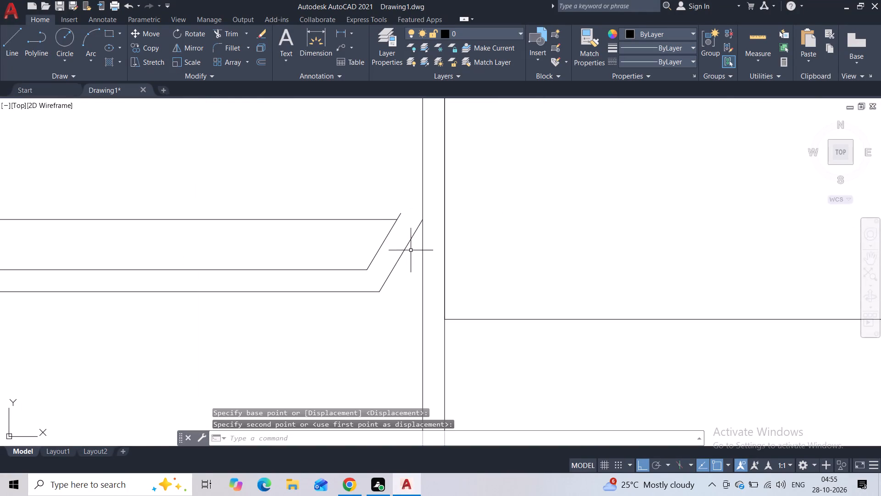
{"action": "left_click", "coordinate": [393, 201]}
{"action": "left_click", "coordinate": [246, 340]}
{"action": "scroll", "coordinate": [243, 331], "scroll_direction": "down", "scroll_amount": 2}
{"action": "middle_click_drag", "start_coordinate": [230, 318], "coordinate": [409, 305]}
{"action": "scroll", "coordinate": [258, 320], "scroll_direction": "up", "scroll_amount": 1}
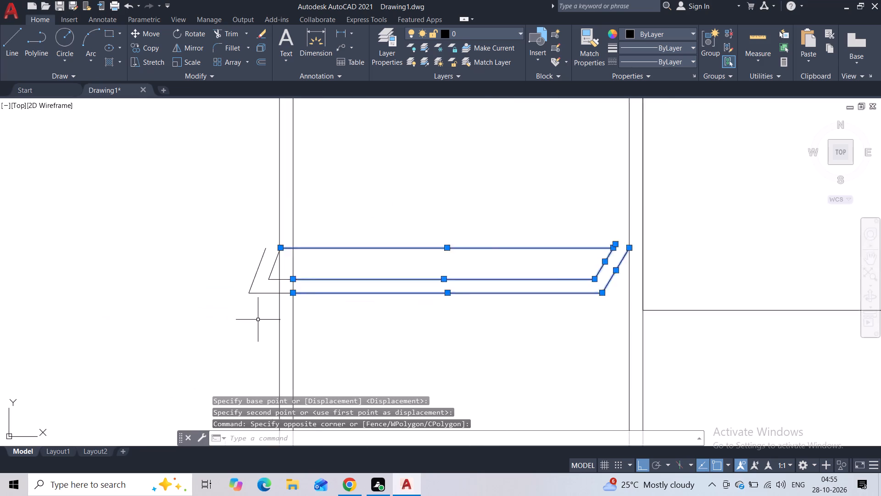
{"action": "scroll", "coordinate": [258, 318], "scroll_direction": "up", "scroll_amount": 1}
{"action": "left_click", "coordinate": [283, 252]}
{"action": "left_click", "coordinate": [228, 286]}
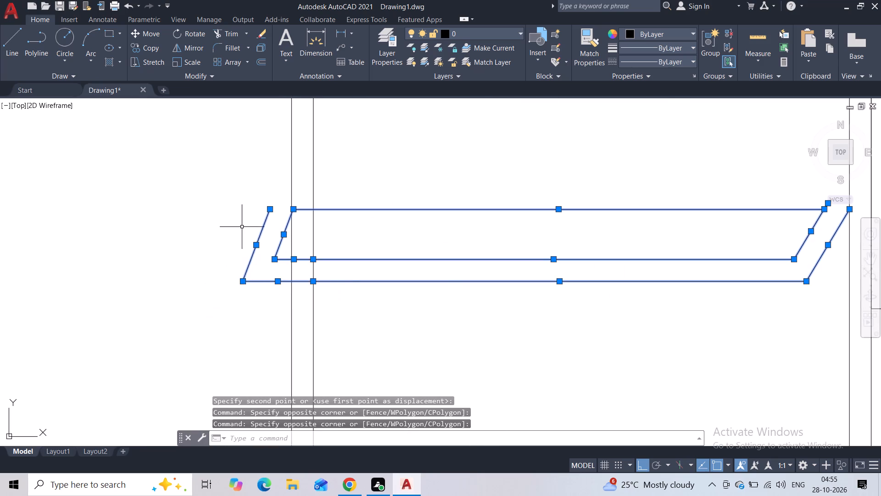
{"action": "left_click", "coordinate": [150, 37]}
{"action": "scroll", "coordinate": [484, 337], "scroll_direction": "down", "scroll_amount": 1}
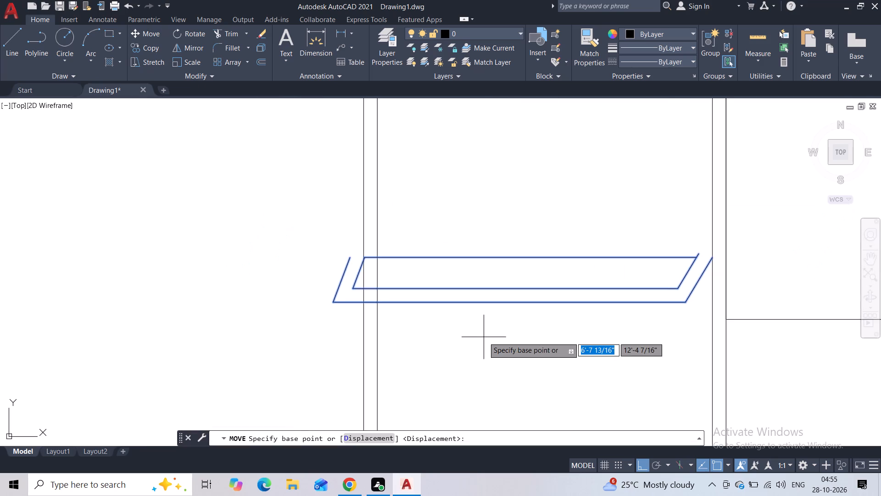
{"action": "scroll", "coordinate": [315, 330], "scroll_direction": "down", "scroll_amount": 1}
{"action": "scroll", "coordinate": [509, 279], "scroll_direction": "up", "scroll_amount": 3}
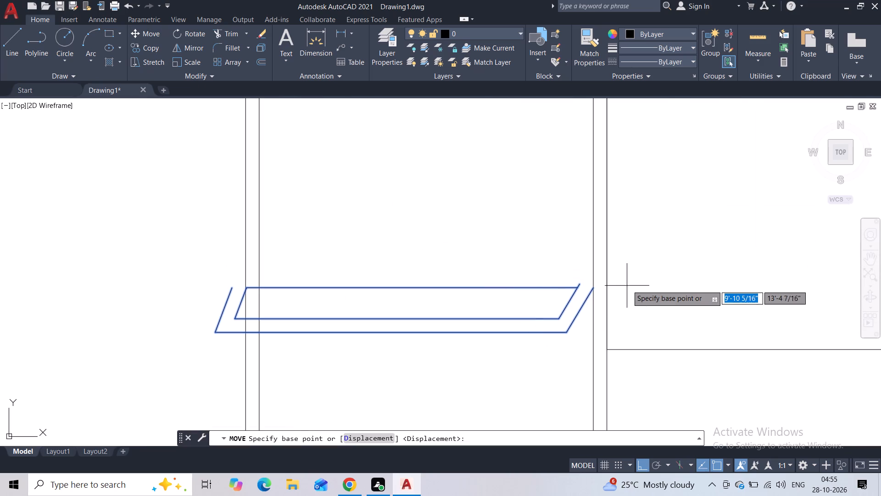
{"action": "scroll", "coordinate": [617, 285], "scroll_direction": "up", "scroll_amount": 2}
{"action": "left_click", "coordinate": [551, 290]}
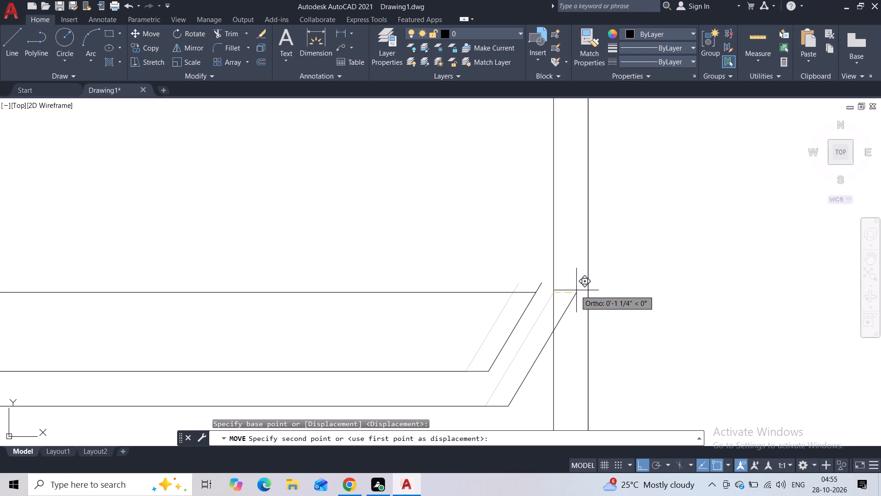
{"action": "left_click", "coordinate": [587, 293]}
Examine the lowered shelf's alignment with the tall frame's verticals and the shelf spacing across the elevation.
{"action": "scroll", "coordinate": [516, 276], "scroll_direction": "down", "scroll_amount": 2}
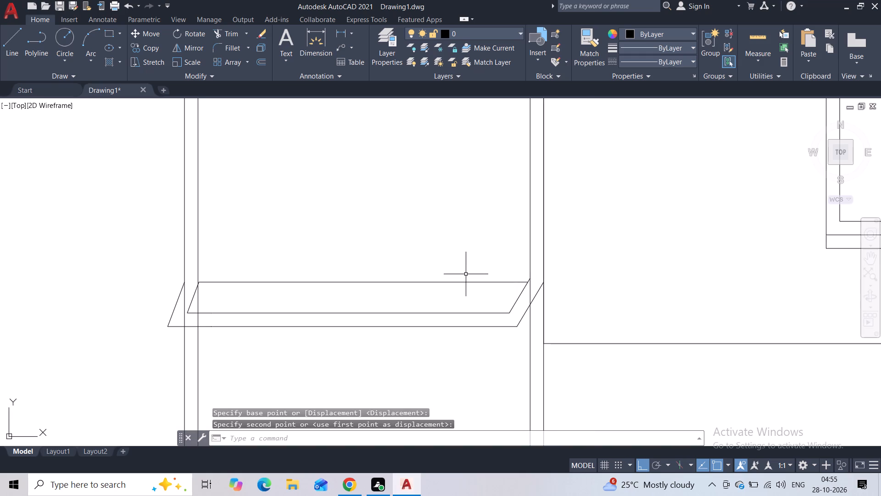
{"action": "middle_click_drag", "start_coordinate": [465, 274], "coordinate": [466, 269]}
{"action": "scroll", "coordinate": [184, 295], "scroll_direction": "up", "scroll_amount": 2}
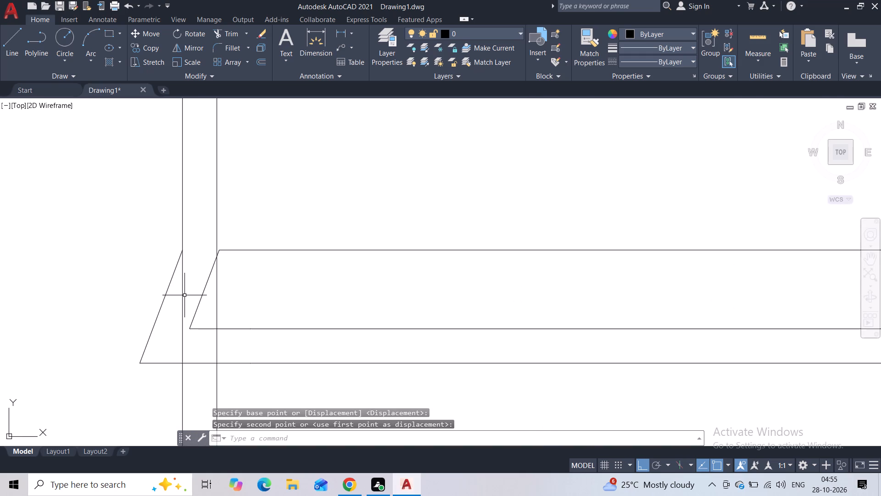
{"action": "scroll", "coordinate": [184, 295], "scroll_direction": "down", "scroll_amount": 2}
{"action": "scroll", "coordinate": [184, 295], "scroll_direction": "up", "scroll_amount": 2}
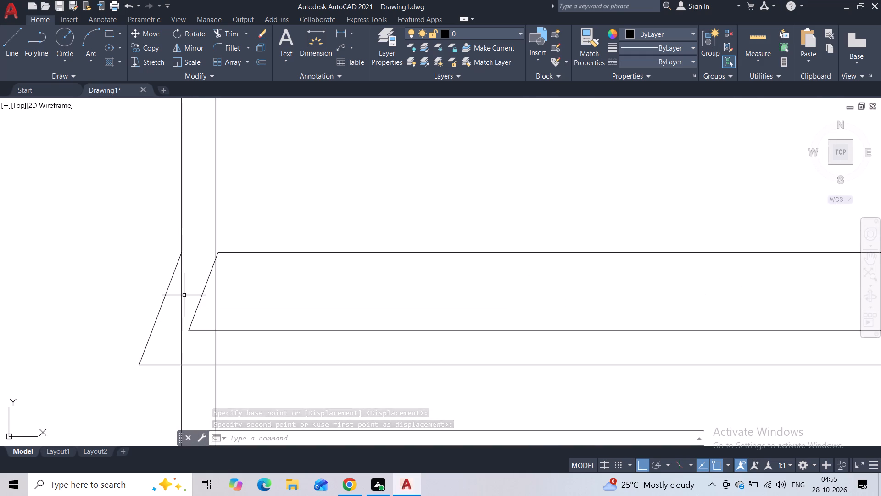
{"action": "scroll", "coordinate": [156, 332], "scroll_direction": "down", "scroll_amount": 4}
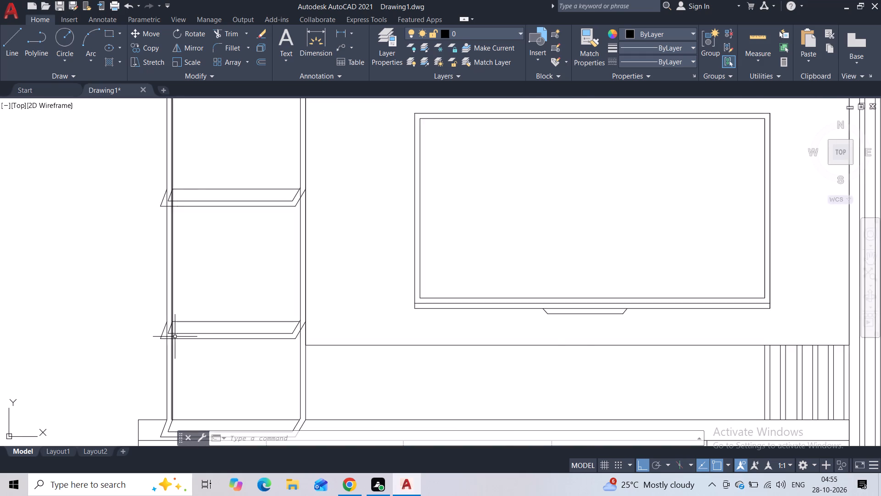
{"action": "scroll", "coordinate": [185, 340], "scroll_direction": "down", "scroll_amount": 3}
{"action": "middle_click_drag", "start_coordinate": [262, 251], "coordinate": [290, 215]}
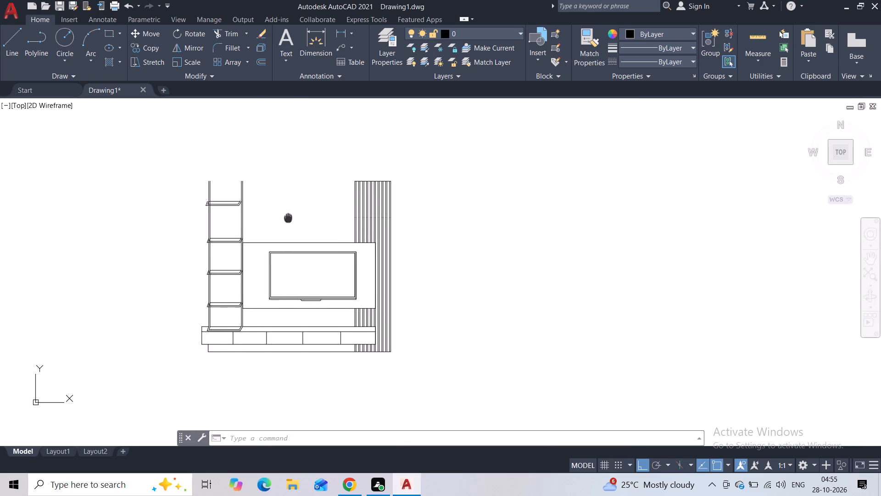
{"action": "middle_click_drag", "start_coordinate": [290, 215], "coordinate": [379, 227]}
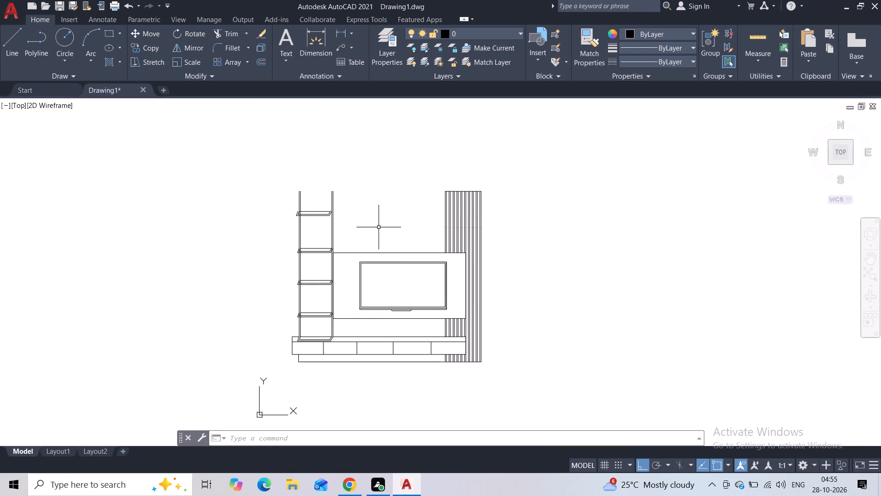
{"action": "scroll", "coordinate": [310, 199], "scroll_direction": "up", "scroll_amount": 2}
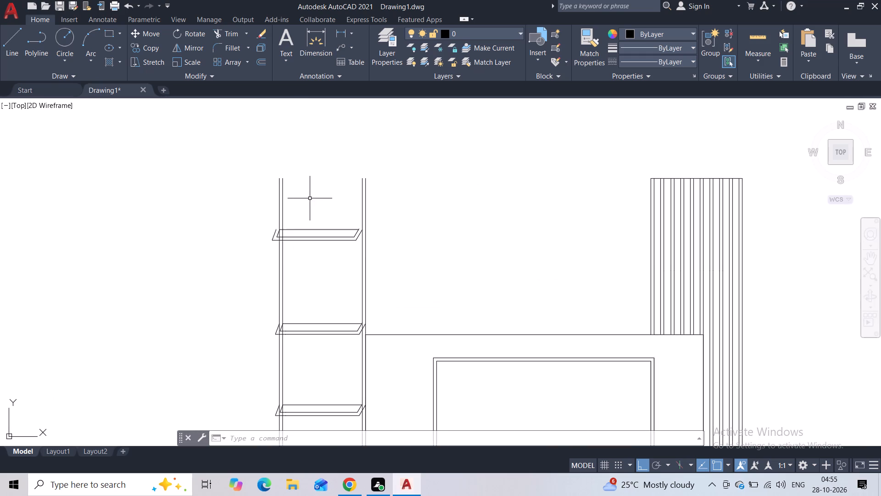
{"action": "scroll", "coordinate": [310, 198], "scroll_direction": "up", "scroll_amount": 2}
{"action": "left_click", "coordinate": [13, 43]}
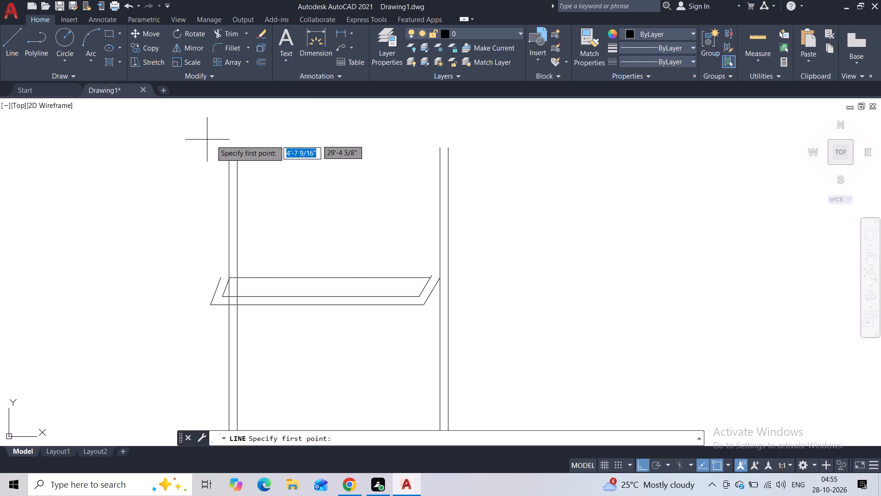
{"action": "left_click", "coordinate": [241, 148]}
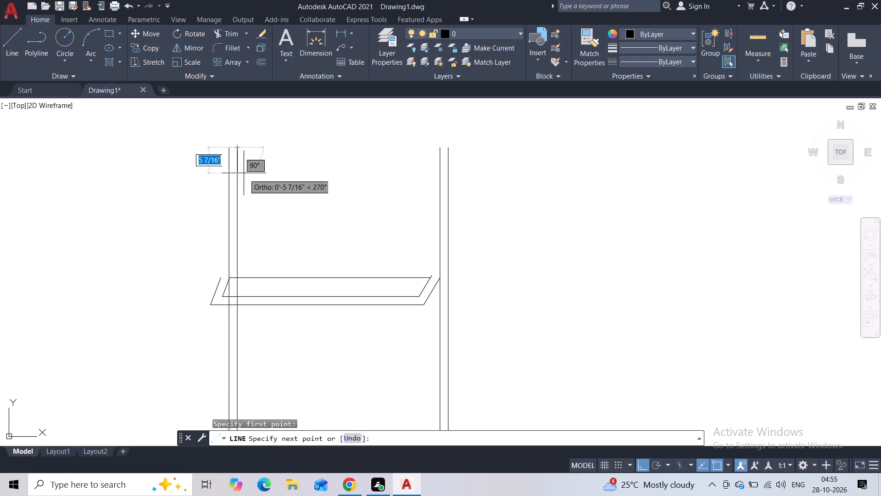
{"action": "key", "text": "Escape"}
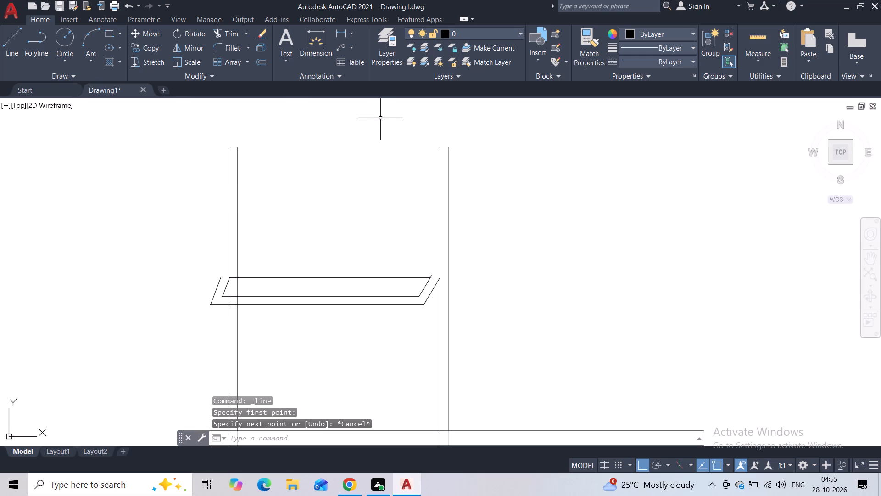
With Ortho off, draw two parallel lines slanting down and left from the tops of the tall frame's right verticals, the inner one about 9 9/16" long.
{"action": "key", "text": "F8"}
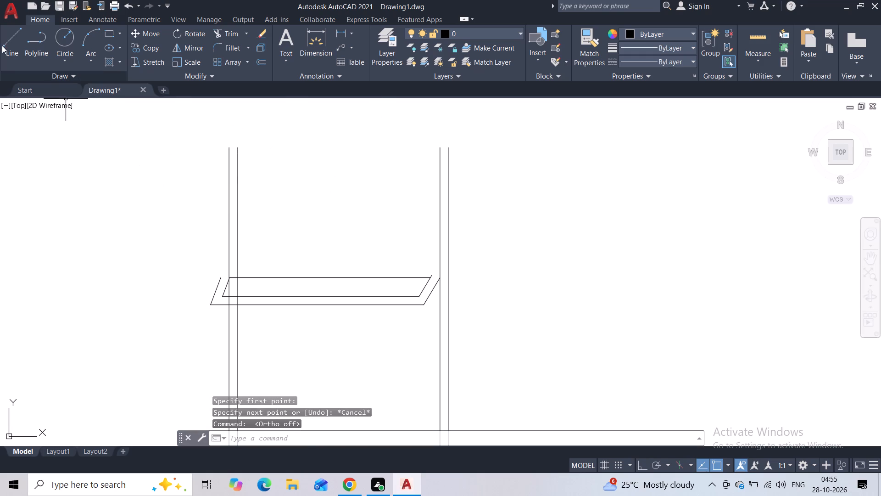
{"action": "left_click", "coordinate": [2, 45]}
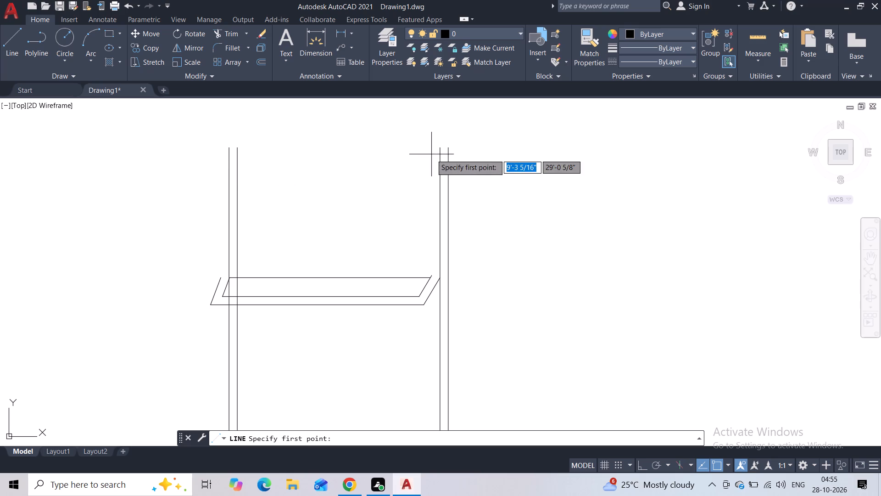
{"action": "left_click", "coordinate": [448, 152]}
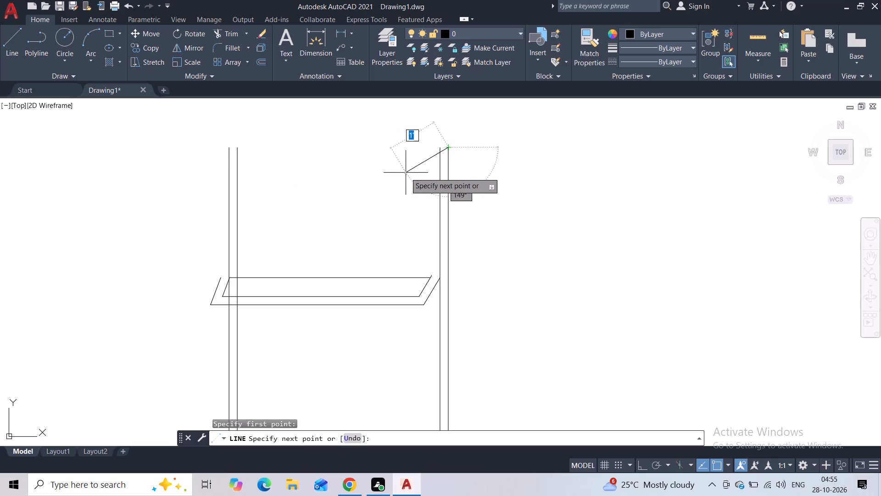
{"action": "left_click", "coordinate": [407, 174]}
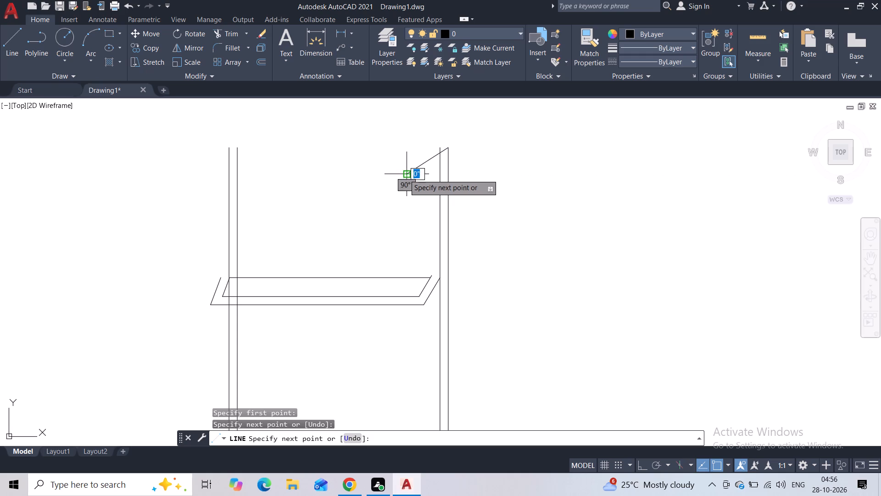
{"action": "key", "text": "Escape"}
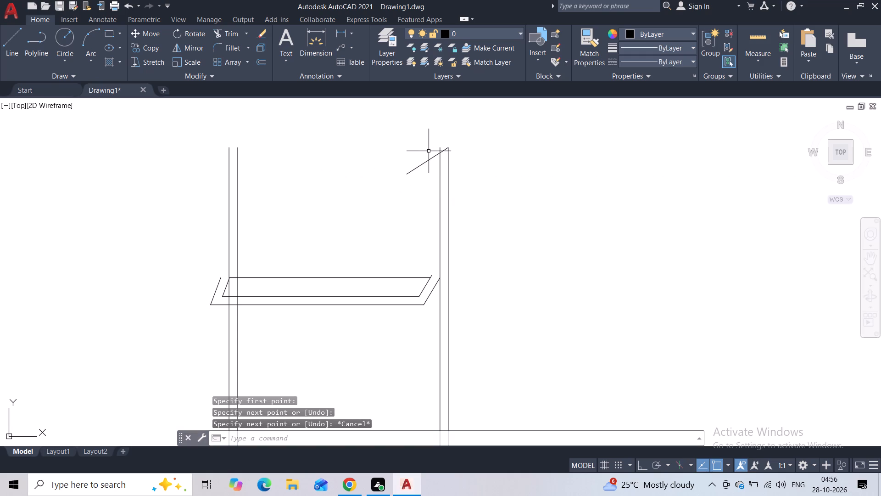
{"action": "key", "text": "v"}
{"action": "key", "text": "Escape"}
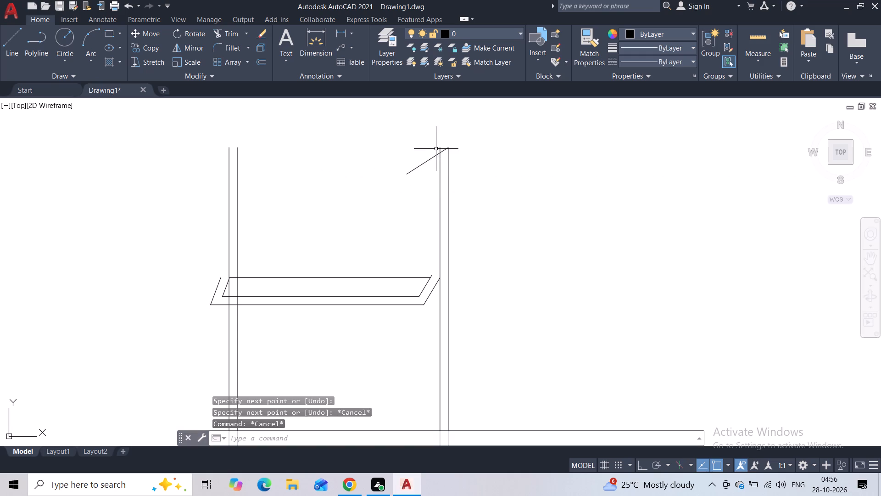
{"action": "key", "text": "space"}
{"action": "left_click", "coordinate": [441, 147]}
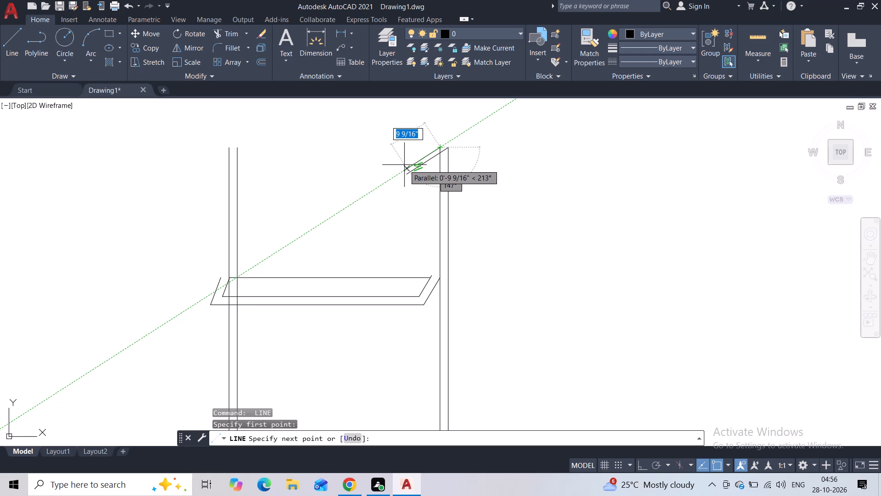
{"action": "left_click", "coordinate": [404, 165]}
{"action": "key", "text": "Escape"}
Draw a line slanting down and inward from the inner left vertical's top, continuing horizontally to the inner right slanted line's end.
{"action": "scroll", "coordinate": [323, 159], "scroll_direction": "up", "scroll_amount": 1}
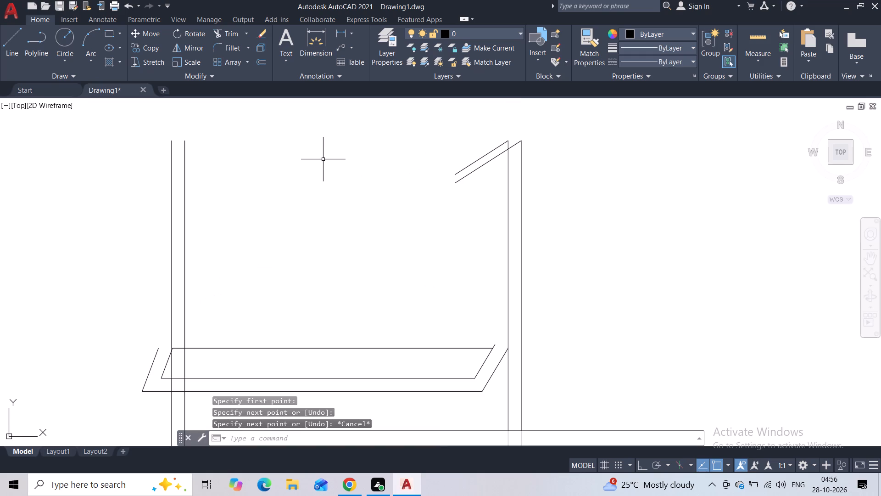
{"action": "key", "text": "space"}
{"action": "left_click", "coordinate": [186, 146]}
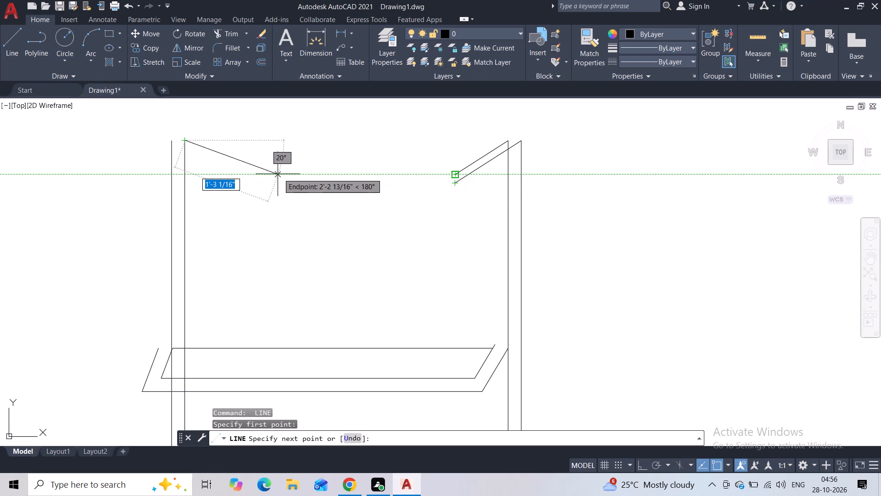
{"action": "left_click", "coordinate": [213, 175]}
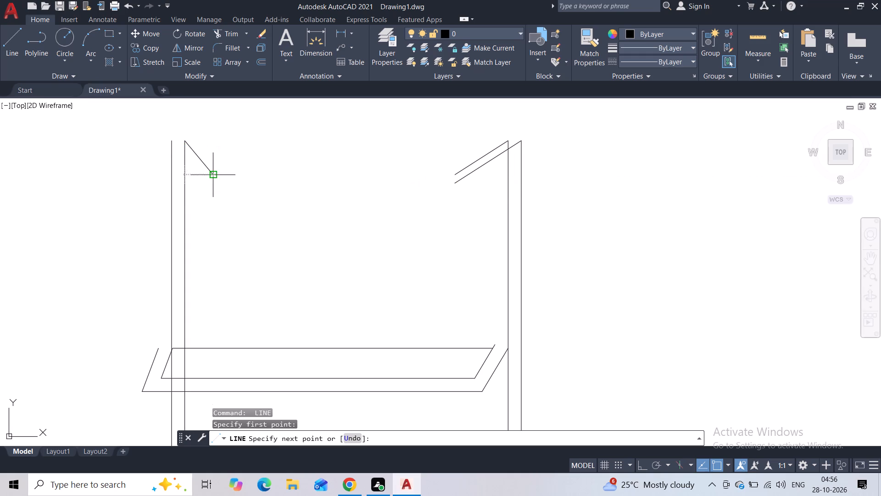
{"action": "left_click", "coordinate": [453, 175]}
{"action": "key", "text": "Escape"}
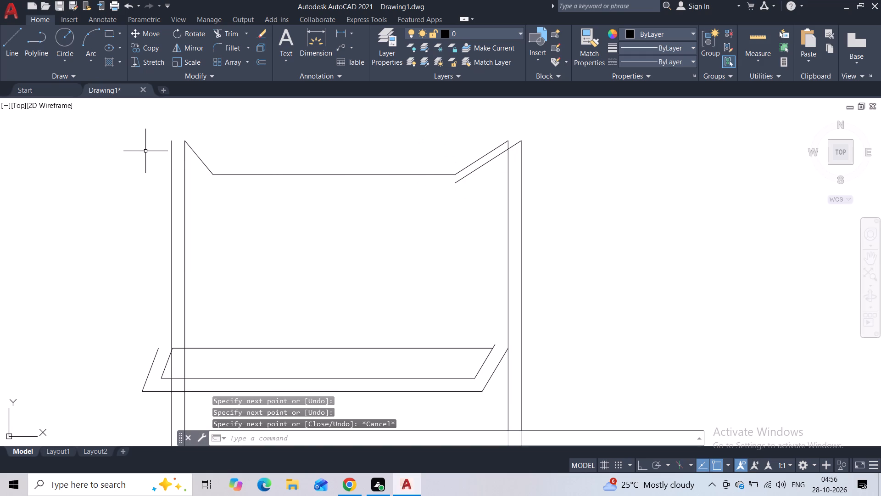
Draw an outer line slanting about 8 3/4" down and inward from the outer left vertical's top, continuing horizontally to the outer right slant's end.
{"action": "key", "text": "space"}
{"action": "left_click", "coordinate": [169, 143]}
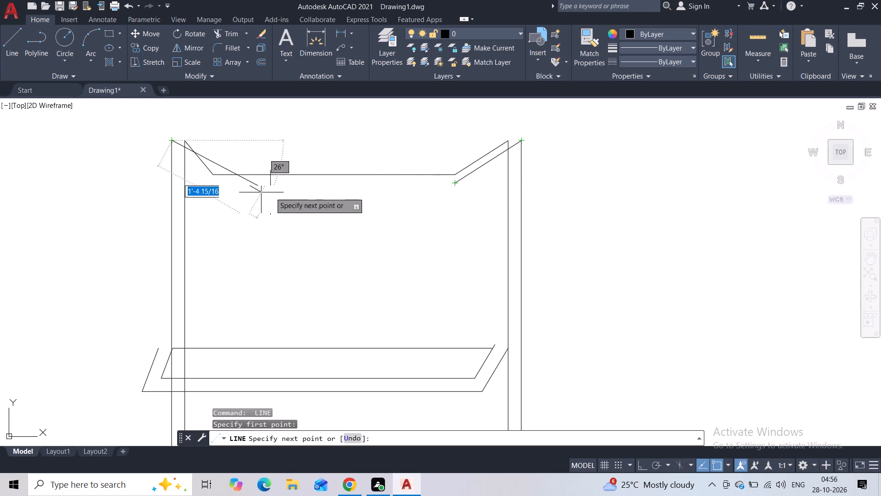
{"action": "left_click", "coordinate": [210, 184]}
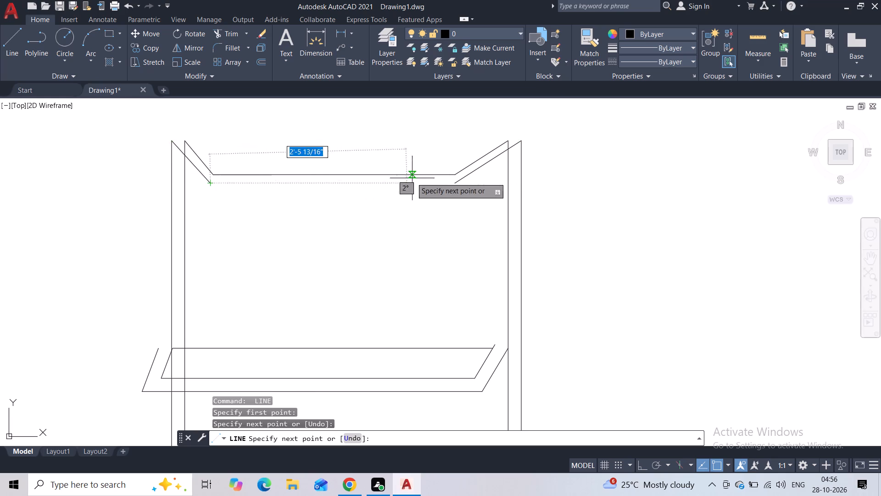
{"action": "left_click", "coordinate": [452, 184]}
{"action": "key", "text": "Escape"}
Draw a horizontal line joining the tops of the tall frame's two inner verticals.
{"action": "key", "text": "space"}
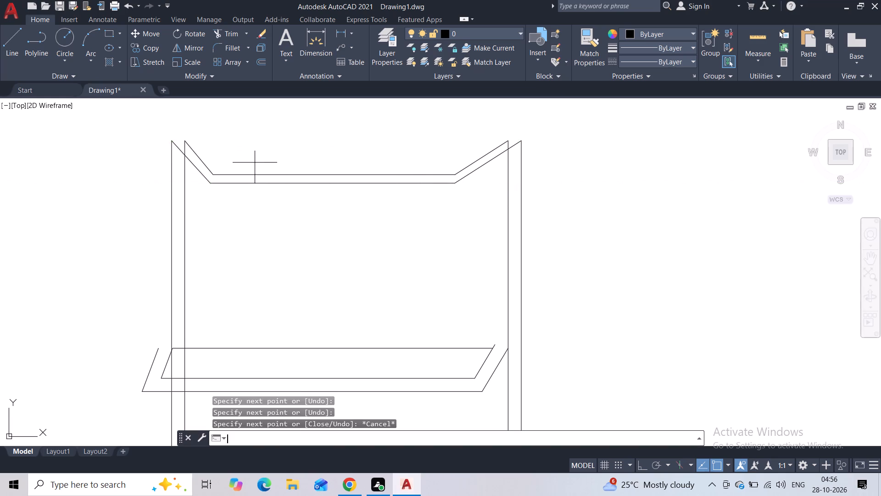
{"action": "left_click", "coordinate": [186, 136]}
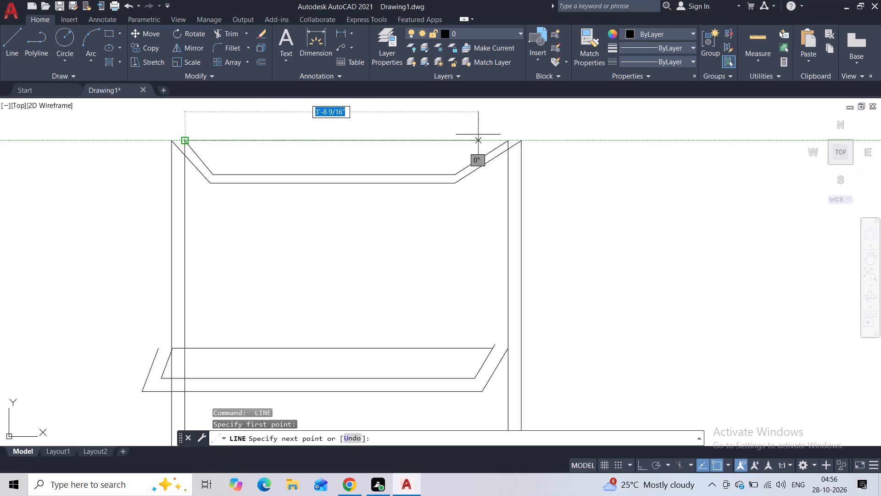
{"action": "left_click", "coordinate": [507, 139]}
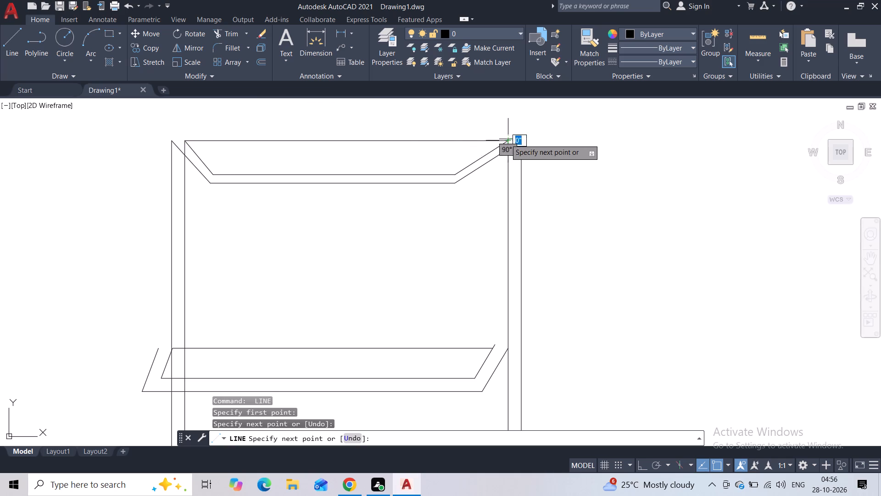
{"action": "key", "text": "Escape"}
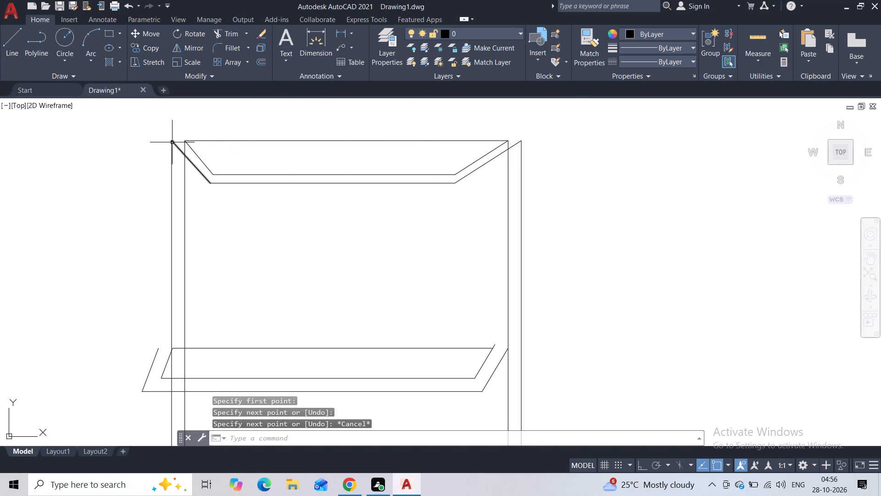
Draw a short line about 1 3/16" long slanting up and outward from the top of the outer left vertical.
{"action": "key", "text": "space"}
{"action": "left_click", "coordinate": [173, 139]}
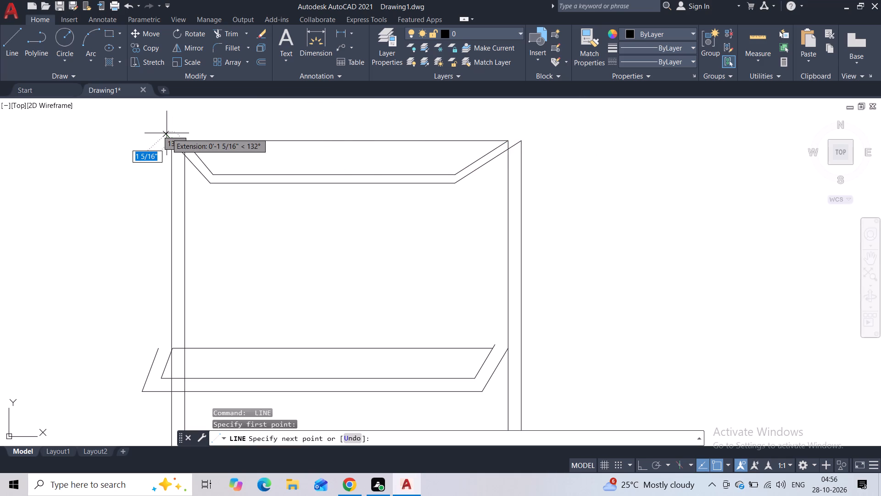
{"action": "scroll", "coordinate": [167, 133], "scroll_direction": "up", "scroll_amount": 2}
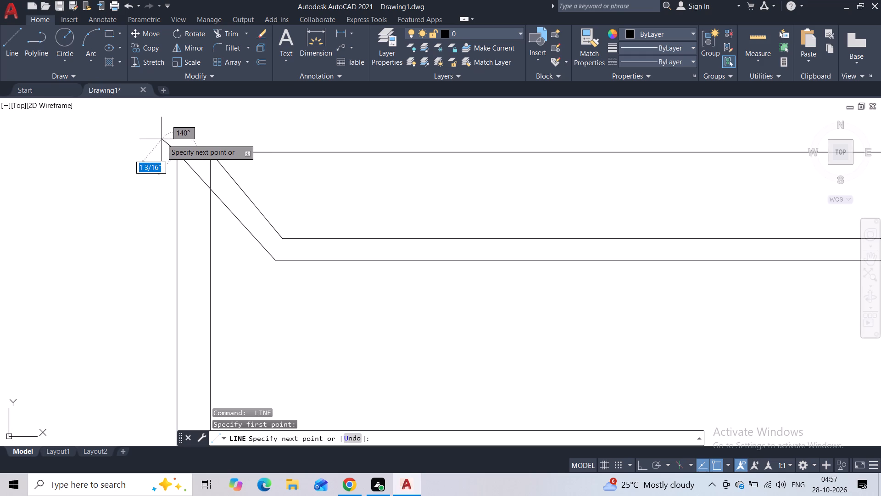
{"action": "scroll", "coordinate": [162, 139], "scroll_direction": "down", "scroll_amount": 1}
{"action": "left_click", "coordinate": [162, 139]}
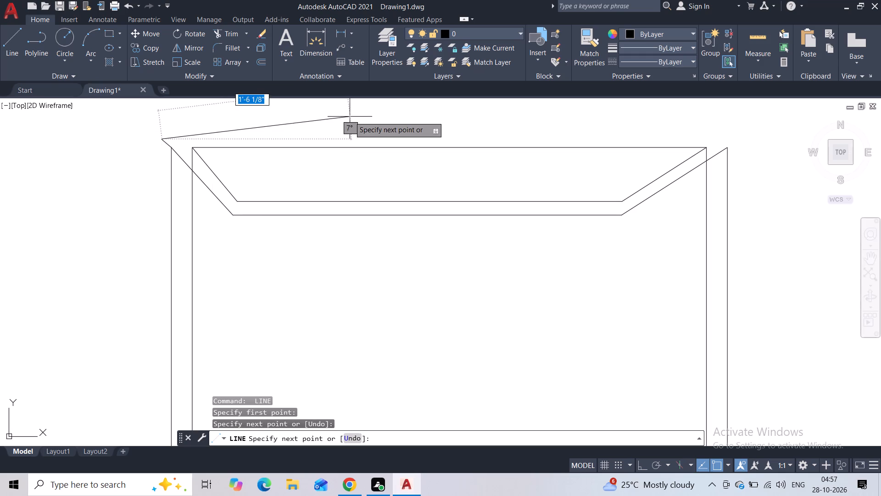
{"action": "middle_click_drag", "start_coordinate": [549, 133], "coordinate": [389, 162]}
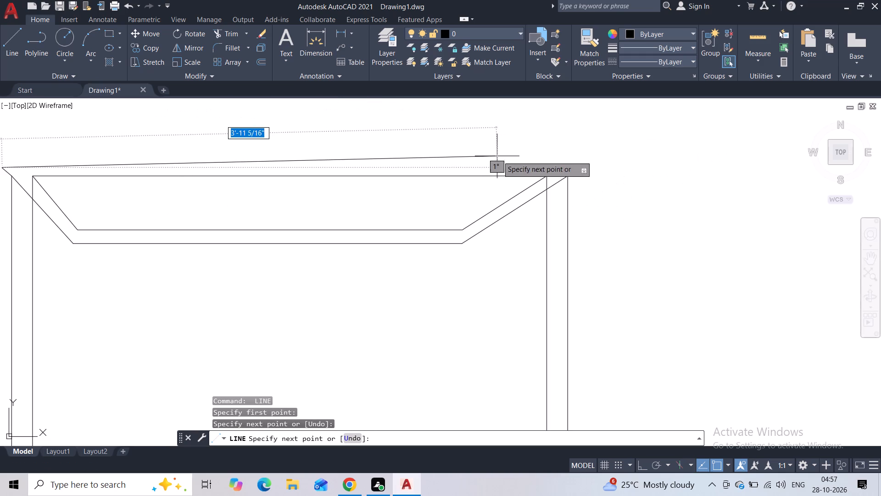
{"action": "key", "text": "space"}
Extend the outer right slant outward about 2" with a line, continuing with Ortho on as a horizontal about 4'-7 7/8" back to the left extension.
{"action": "key", "text": "space"}
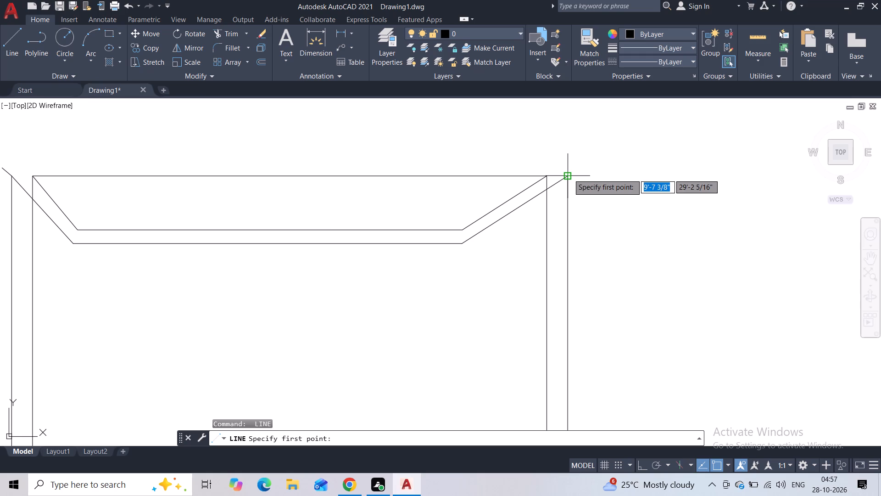
{"action": "left_click", "coordinate": [569, 175]}
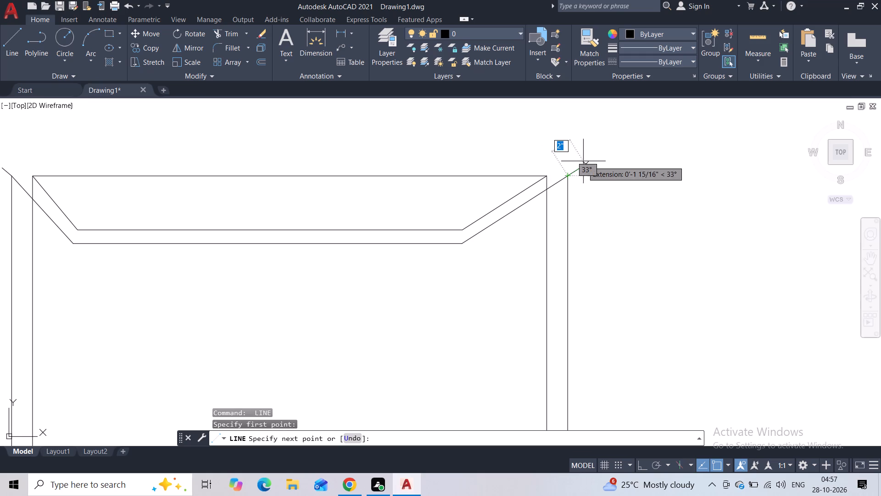
{"action": "left_click", "coordinate": [586, 163]}
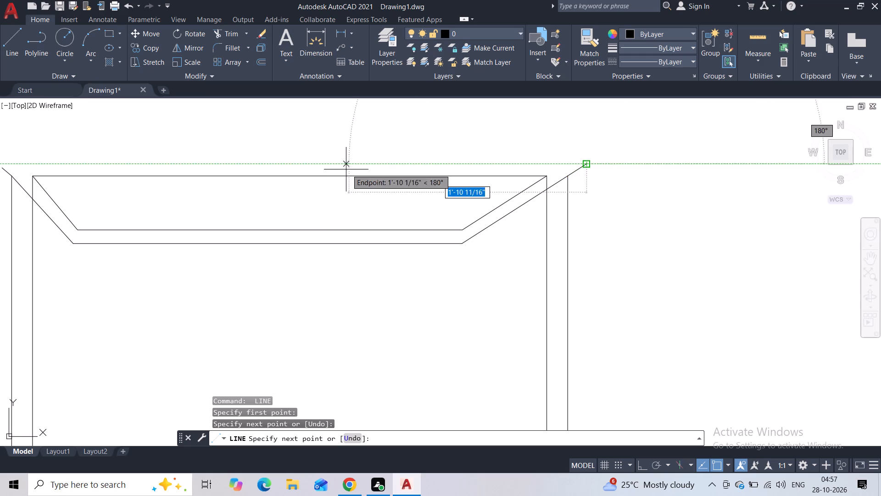
{"action": "middle_click_drag", "start_coordinate": [340, 169], "coordinate": [422, 164]}
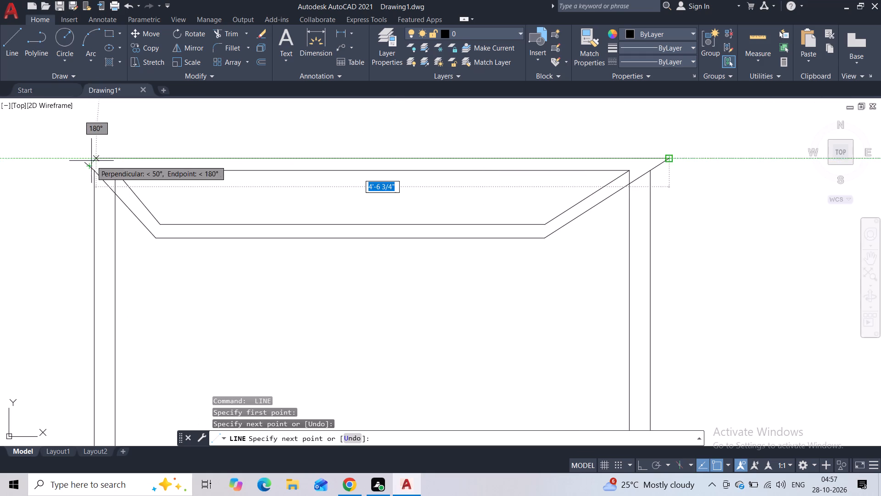
{"action": "scroll", "coordinate": [86, 161], "scroll_direction": "up", "scroll_amount": 2}
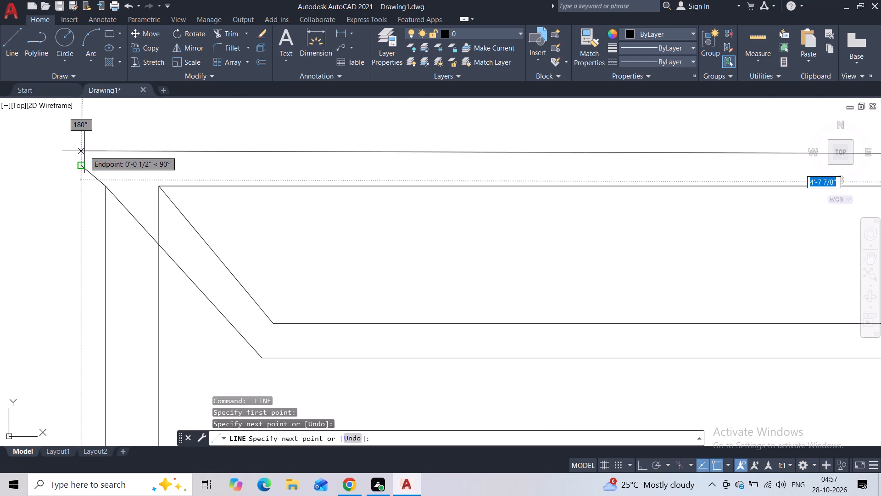
{"action": "key", "text": "F8"}
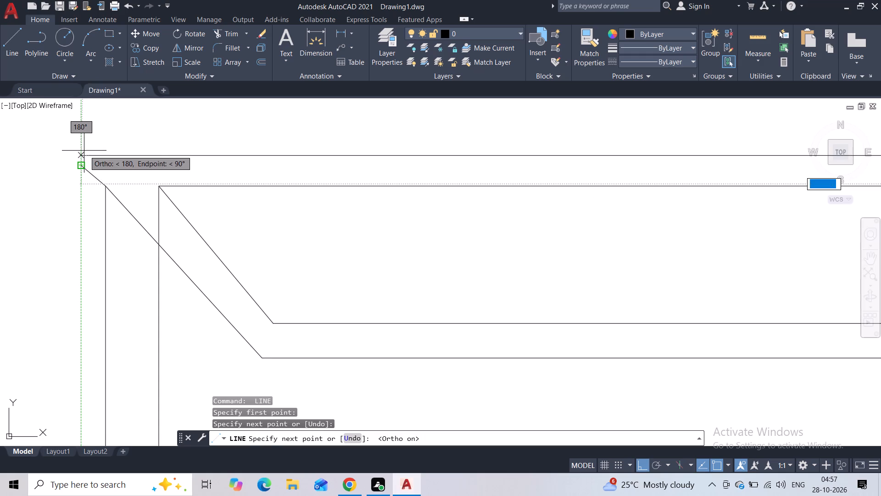
{"action": "left_click", "coordinate": [83, 152]}
{"action": "key", "text": "Escape"}
{"action": "scroll", "coordinate": [77, 164], "scroll_direction": "down", "scroll_amount": 2}
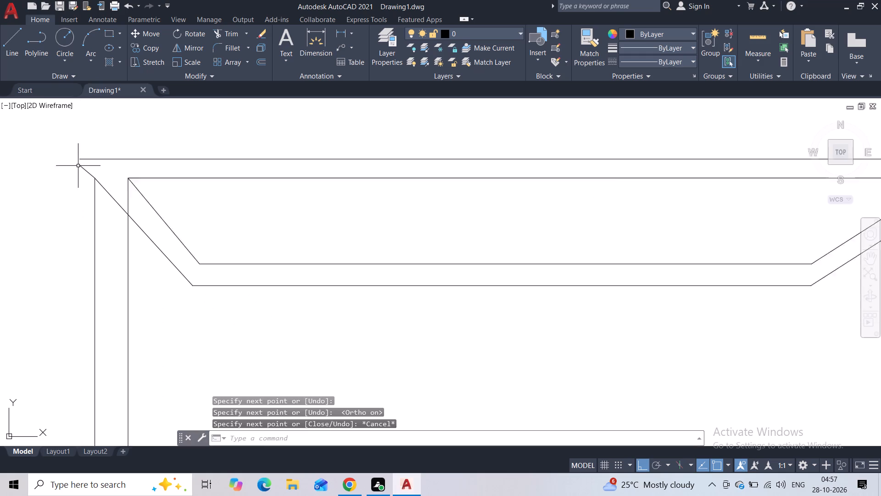
Draw a two-point circle about 1 9/16" in diameter hanging from the top horizontal at the tall frame's upper right corner.
{"action": "scroll", "coordinate": [213, 180], "scroll_direction": "down", "scroll_amount": 1}
{"action": "scroll", "coordinate": [331, 161], "scroll_direction": "down", "scroll_amount": 3}
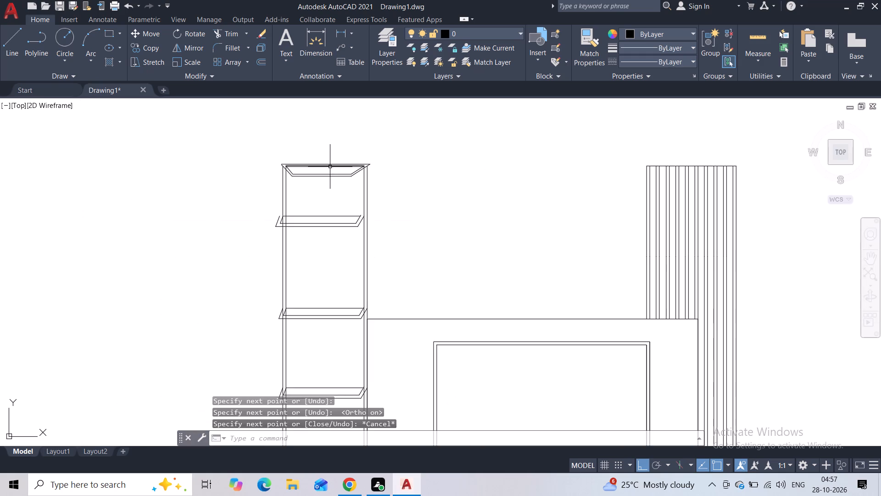
{"action": "scroll", "coordinate": [332, 173], "scroll_direction": "up", "scroll_amount": 2}
{"action": "scroll", "coordinate": [378, 164], "scroll_direction": "up", "scroll_amount": 1}
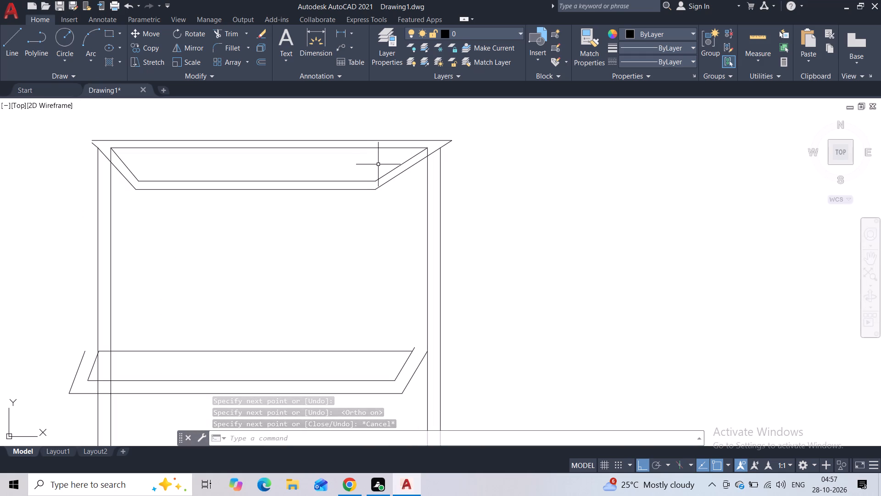
{"action": "left_click", "coordinate": [68, 57]}
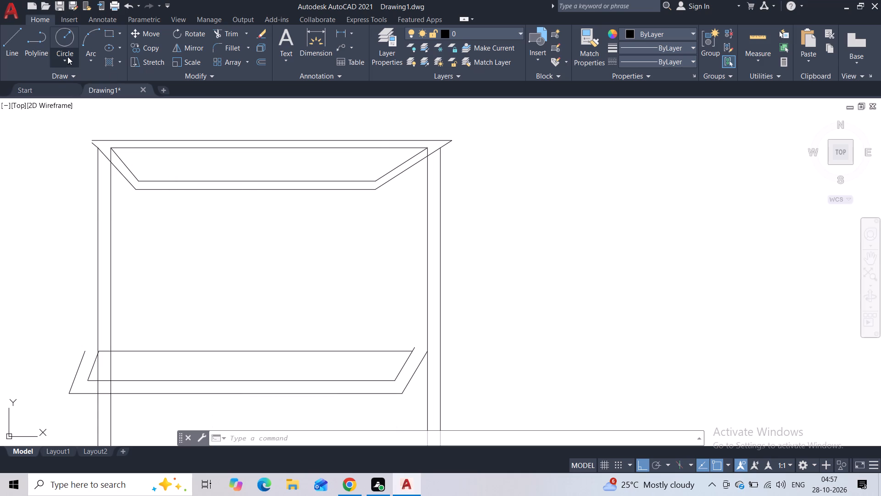
{"action": "left_click", "coordinate": [81, 123]}
{"action": "scroll", "coordinate": [439, 135], "scroll_direction": "up", "scroll_amount": 2}
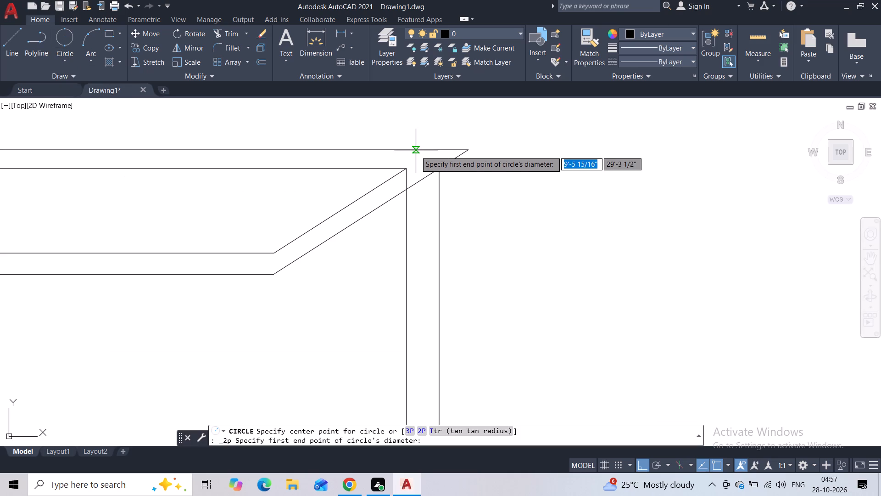
{"action": "left_click", "coordinate": [428, 151]}
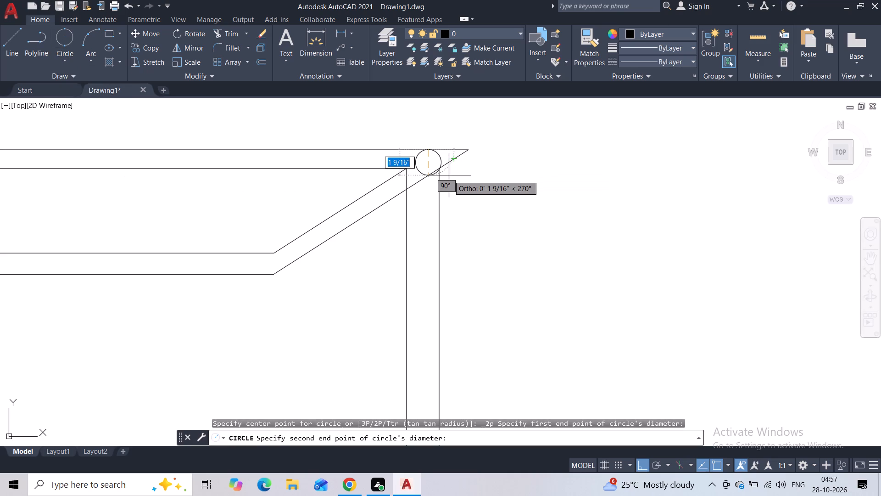
{"action": "left_click", "coordinate": [449, 175]}
Trim the line ends projecting past the circle and its lower and inner arcs, leaving a rounded outer right corner on the top.
{"action": "left_click", "coordinate": [232, 33]}
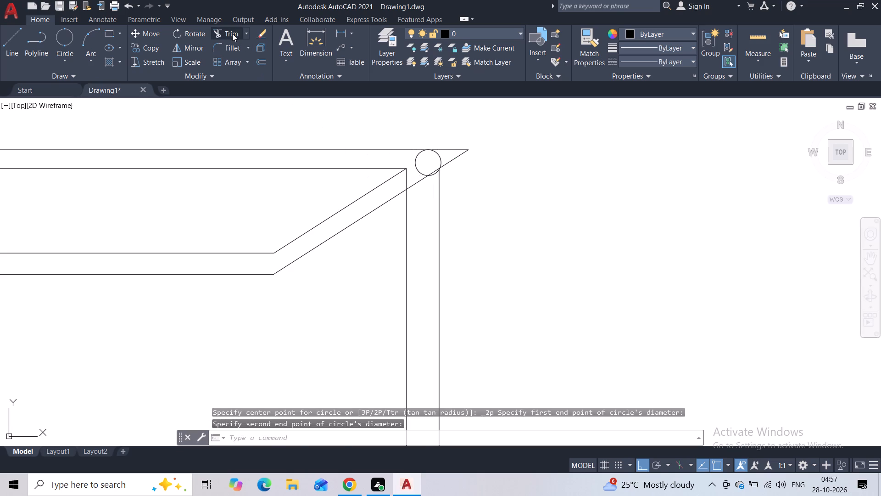
{"action": "left_click_drag", "start_coordinate": [455, 142], "coordinate": [454, 179]}
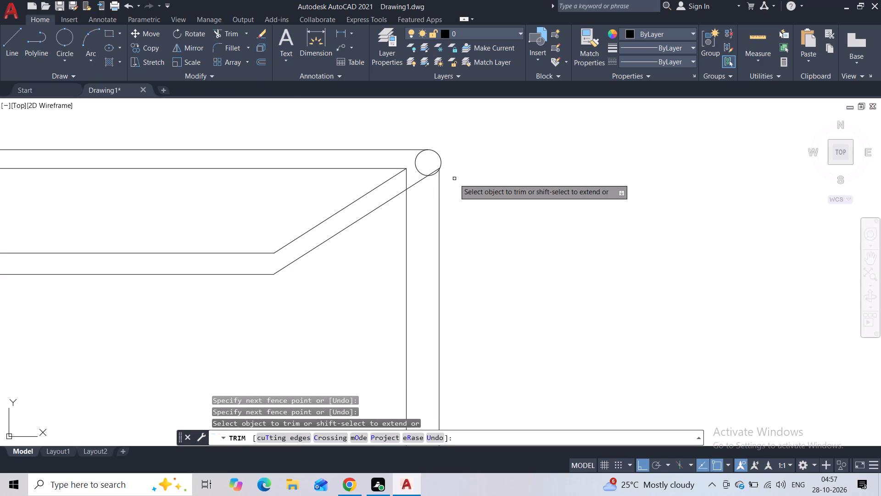
{"action": "scroll", "coordinate": [435, 180], "scroll_direction": "up", "scroll_amount": 3}
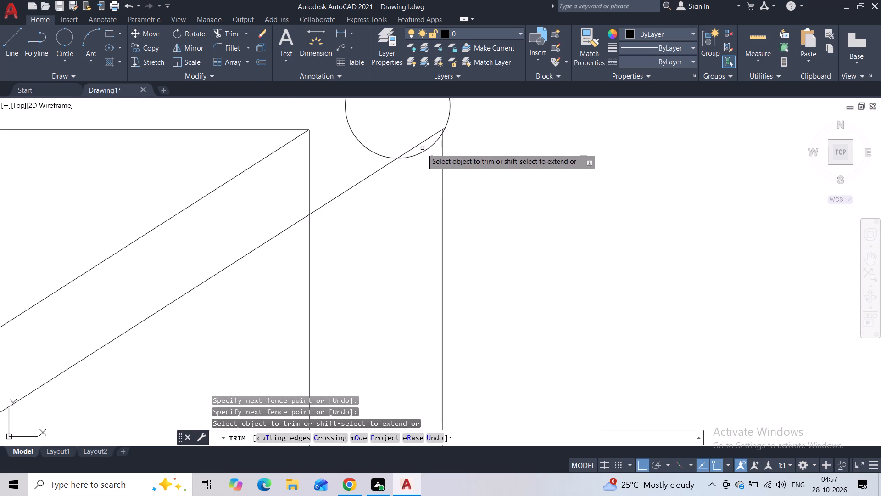
{"action": "left_click", "coordinate": [429, 148]}
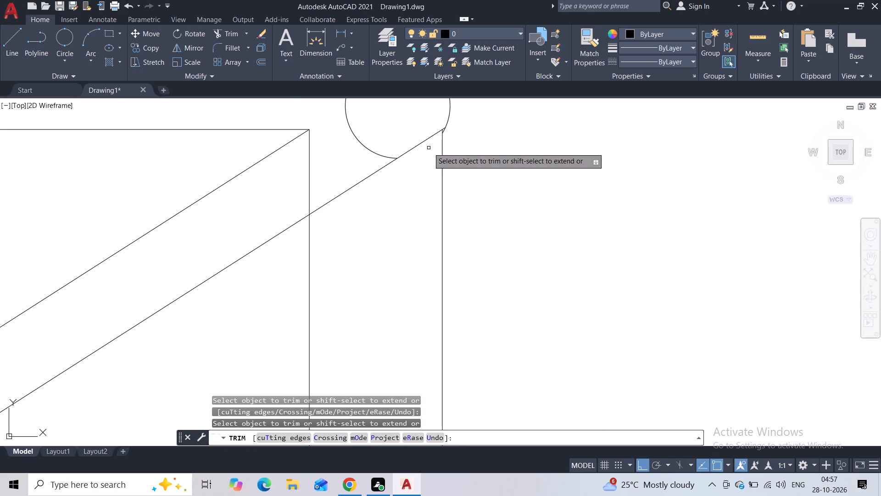
{"action": "scroll", "coordinate": [442, 134], "scroll_direction": "up", "scroll_amount": 3}
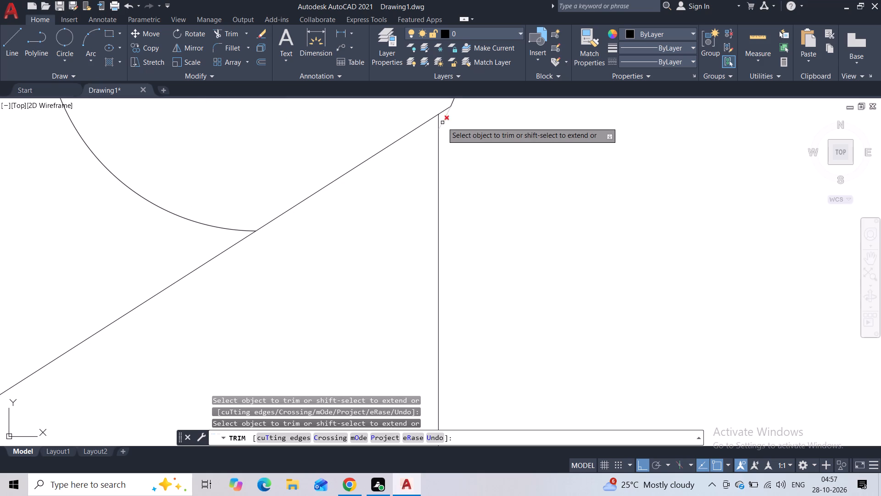
{"action": "left_click", "coordinate": [441, 113]}
{"action": "middle_click_drag", "start_coordinate": [447, 133], "coordinate": [446, 175]}
{"action": "scroll", "coordinate": [446, 175], "scroll_direction": "down", "scroll_amount": 1}
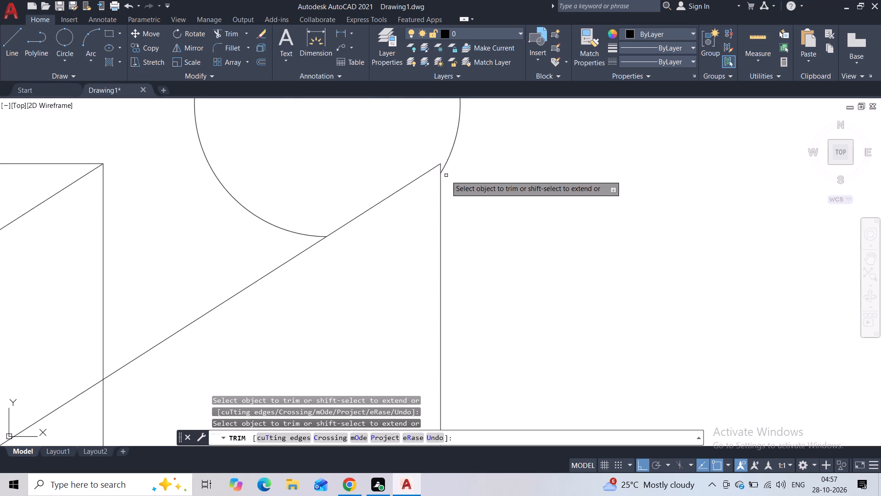
{"action": "scroll", "coordinate": [446, 175], "scroll_direction": "down", "scroll_amount": 3}
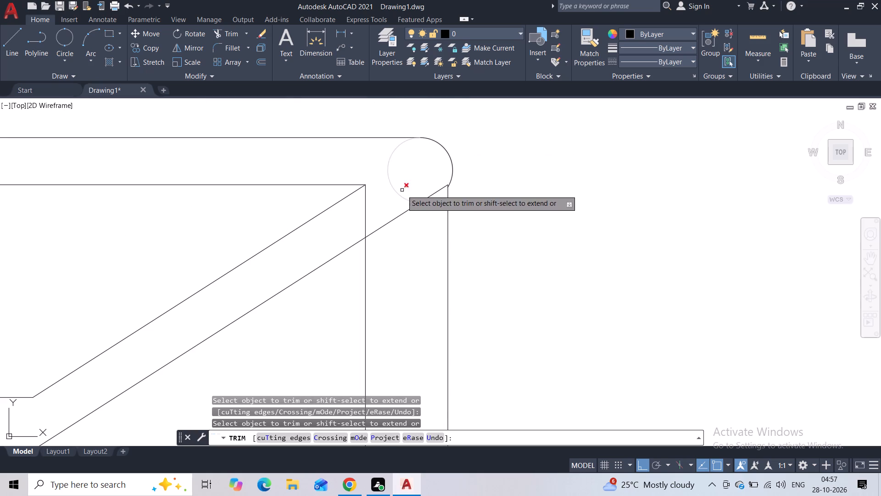
{"action": "left_click_drag", "start_coordinate": [396, 172], "coordinate": [373, 147]}
{"action": "key", "text": "Escape"}
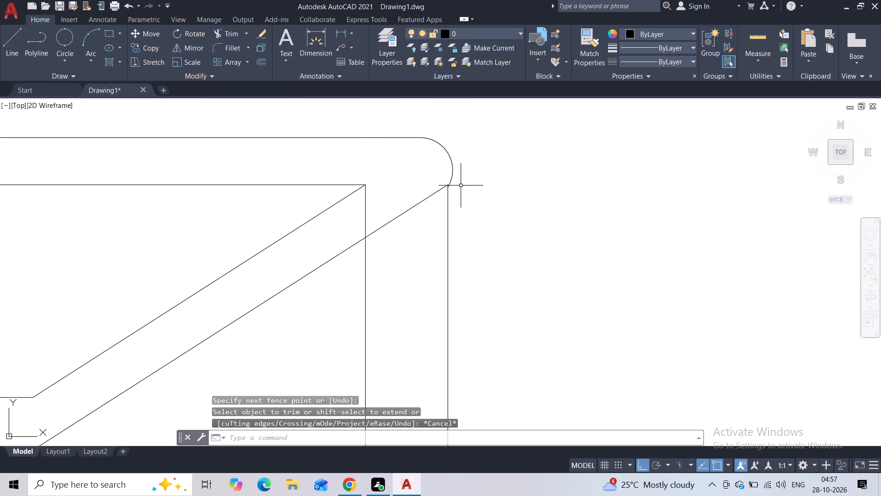
{"action": "scroll", "coordinate": [461, 187], "scroll_direction": "down", "scroll_amount": 1}
{"action": "scroll", "coordinate": [445, 186], "scroll_direction": "up", "scroll_amount": 5}
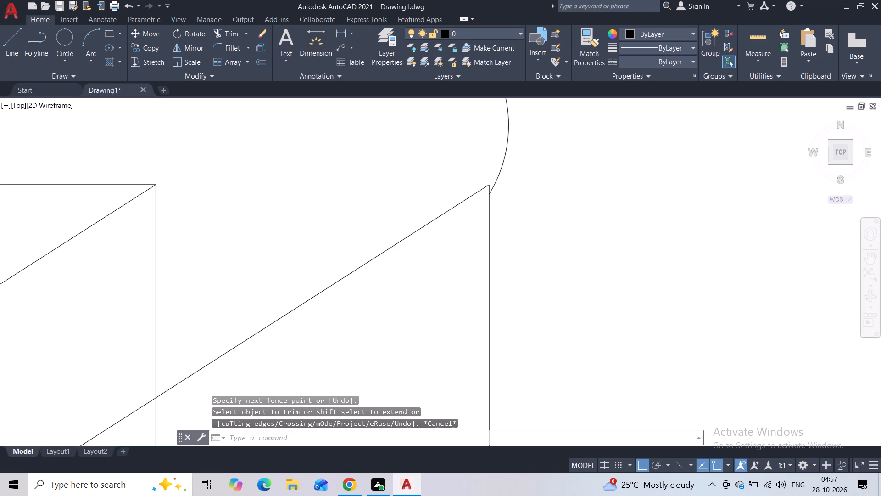
Move the outer right corner arc up so its lower end meets the top of the outer right vertical.
{"action": "scroll", "coordinate": [514, 189], "scroll_direction": "up", "scroll_amount": 2}
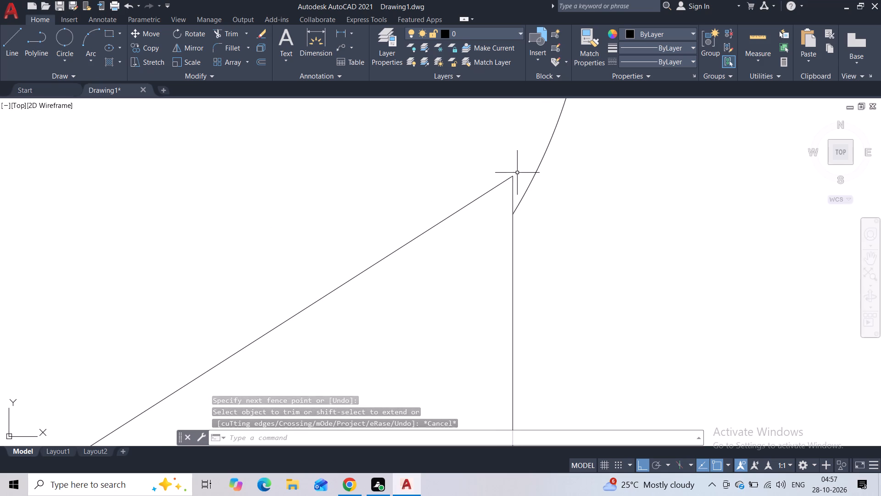
{"action": "left_click", "coordinate": [527, 189]}
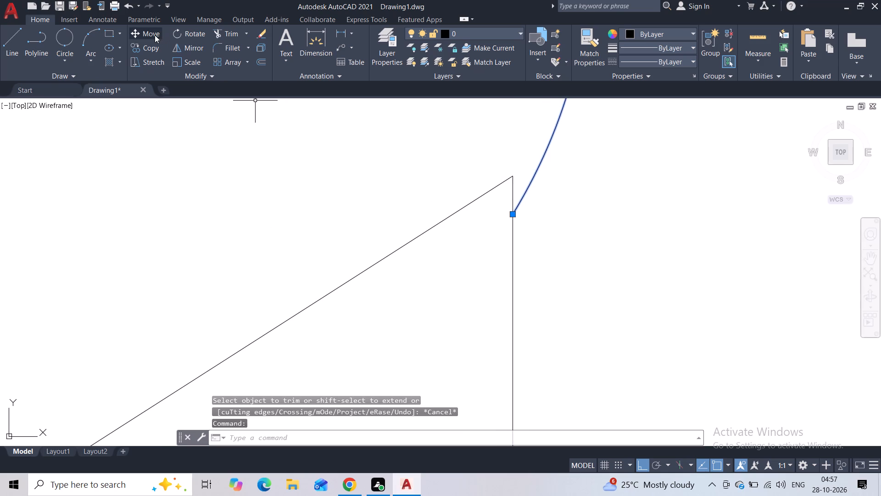
{"action": "left_click", "coordinate": [155, 35]}
{"action": "left_click", "coordinate": [516, 214]}
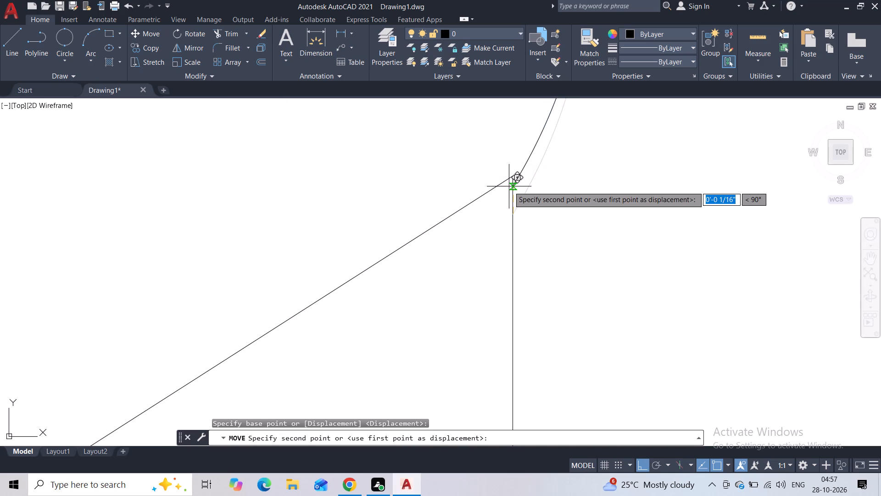
{"action": "left_click", "coordinate": [512, 180]}
{"action": "scroll", "coordinate": [508, 175], "scroll_direction": "down", "scroll_amount": 7}
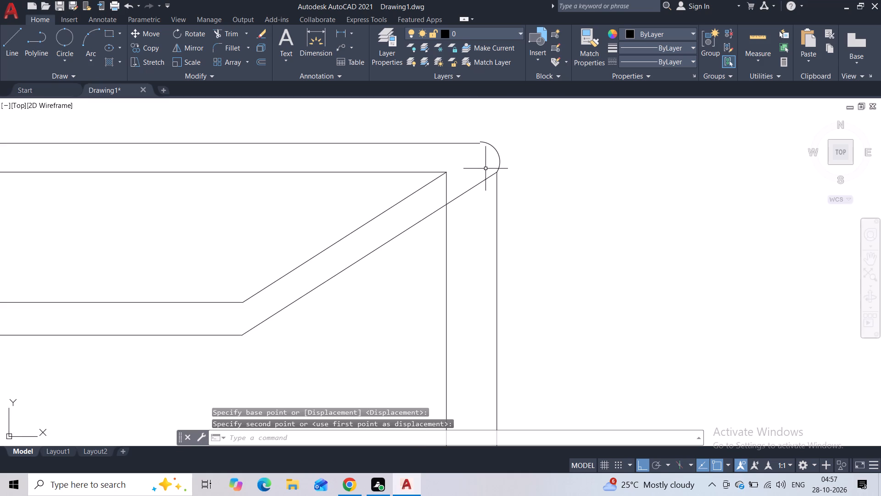
Move the tall frame's top horizontal up so its right end meets the upper end of the corner arc.
{"action": "middle_click_drag", "start_coordinate": [481, 161], "coordinate": [471, 227]}
{"action": "scroll", "coordinate": [464, 207], "scroll_direction": "up", "scroll_amount": 2}
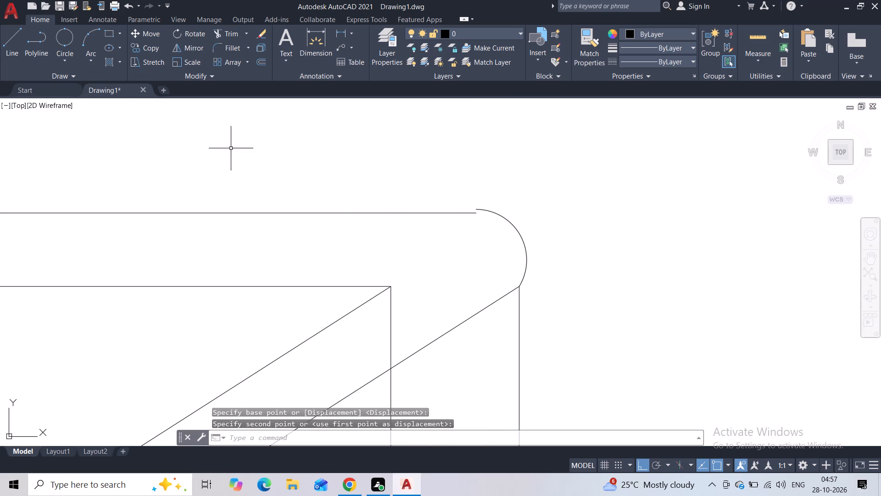
{"action": "left_click", "coordinate": [399, 206]}
{"action": "left_click", "coordinate": [364, 243]}
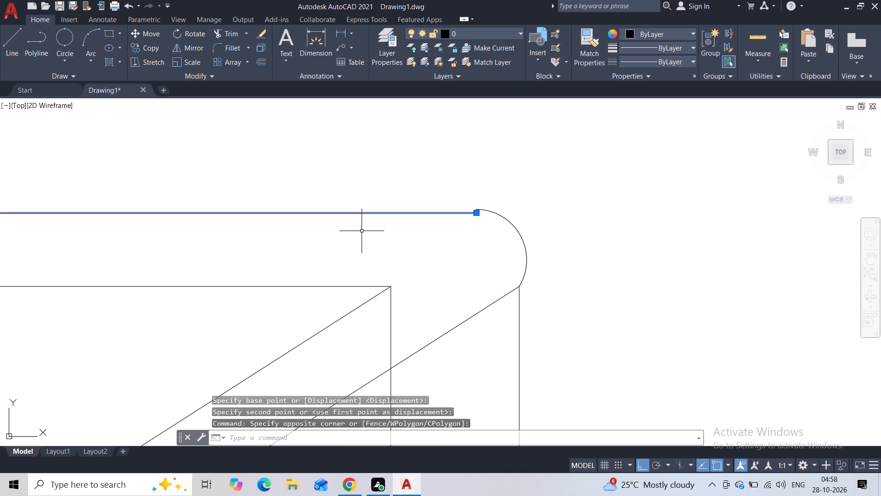
{"action": "left_click", "coordinate": [151, 34]}
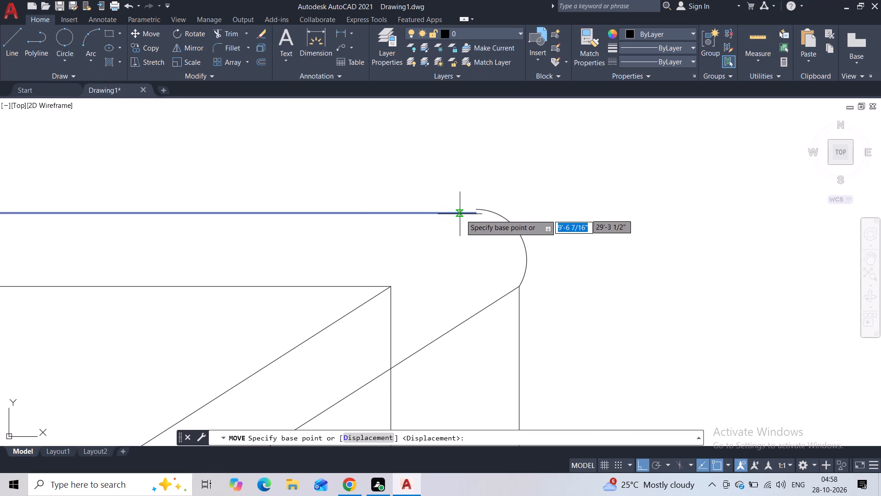
{"action": "scroll", "coordinate": [469, 215], "scroll_direction": "up", "scroll_amount": 3}
{"action": "left_click", "coordinate": [487, 205]}
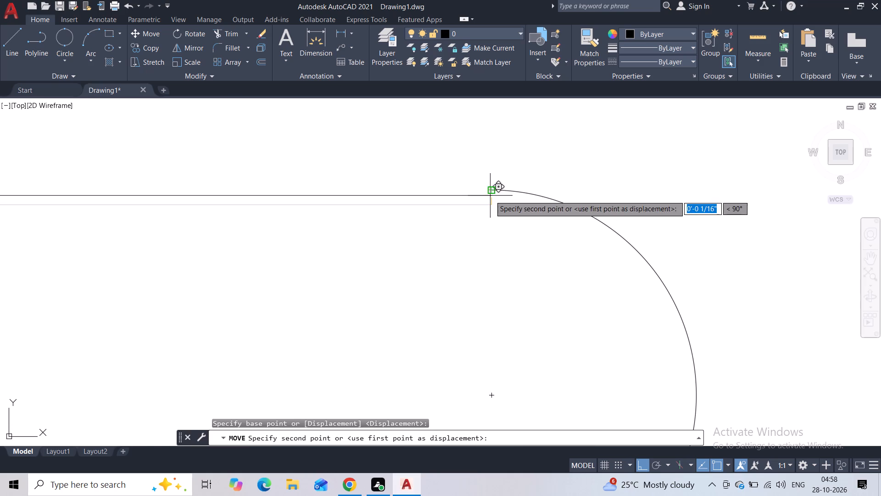
{"action": "left_click", "coordinate": [490, 196]}
{"action": "scroll", "coordinate": [470, 248], "scroll_direction": "down", "scroll_amount": 7}
{"action": "middle_click_drag", "start_coordinate": [452, 258], "coordinate": [613, 207]}
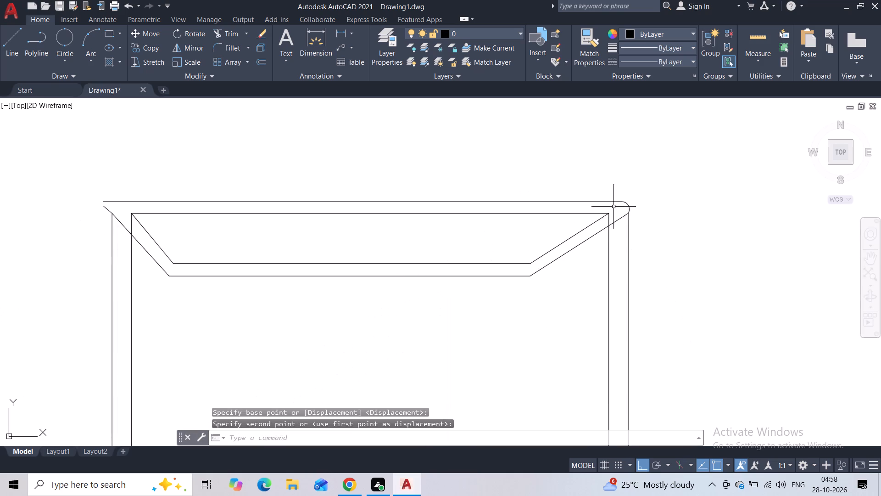
Delete the short slanting line above the top of the outer left vertical.
{"action": "scroll", "coordinate": [613, 207], "scroll_direction": "down", "scroll_amount": 1}
{"action": "scroll", "coordinate": [307, 206], "scroll_direction": "up", "scroll_amount": 3}
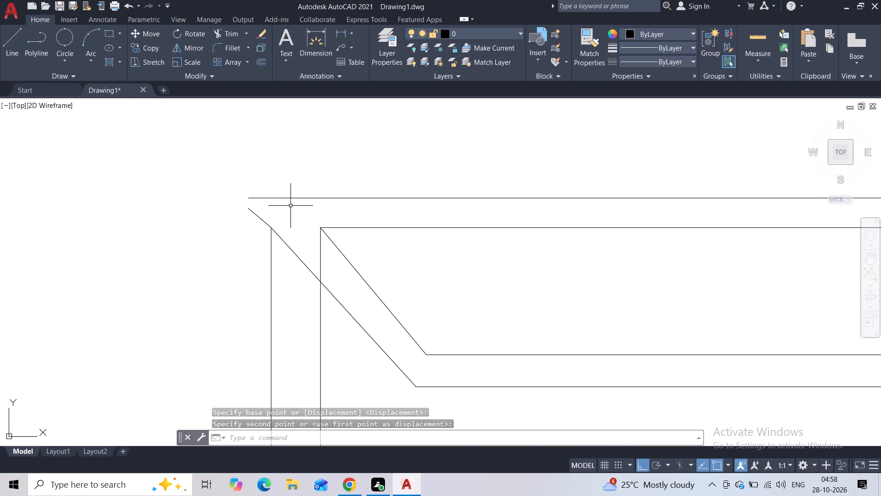
{"action": "scroll", "coordinate": [239, 202], "scroll_direction": "up", "scroll_amount": 1}
{"action": "scroll", "coordinate": [280, 213], "scroll_direction": "up", "scroll_amount": 2}
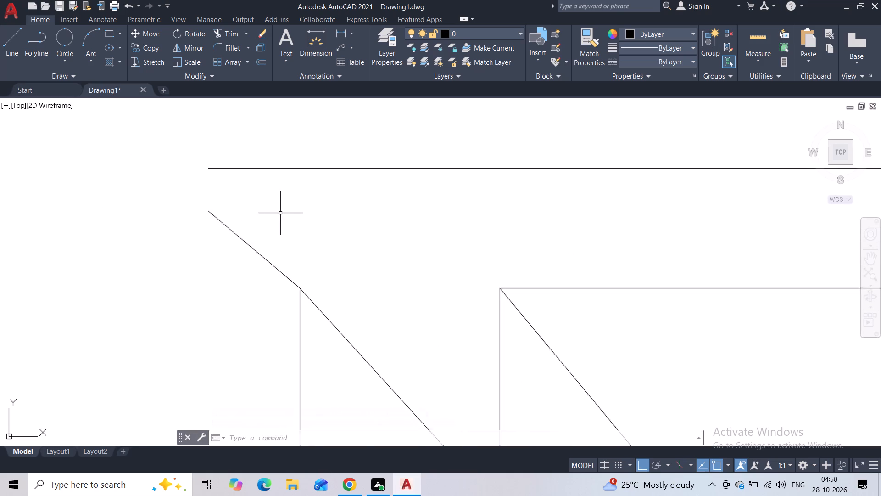
{"action": "scroll", "coordinate": [280, 217], "scroll_direction": "down", "scroll_amount": 6}
{"action": "scroll", "coordinate": [280, 218], "scroll_direction": "up", "scroll_amount": 2}
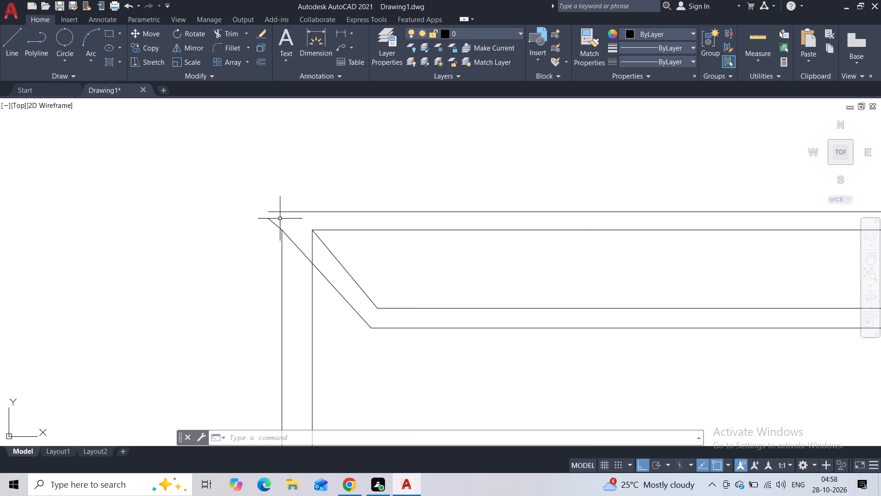
{"action": "scroll", "coordinate": [280, 219], "scroll_direction": "up", "scroll_amount": 2}
{"action": "left_click", "coordinate": [277, 224]}
{"action": "left_click", "coordinate": [264, 239]}
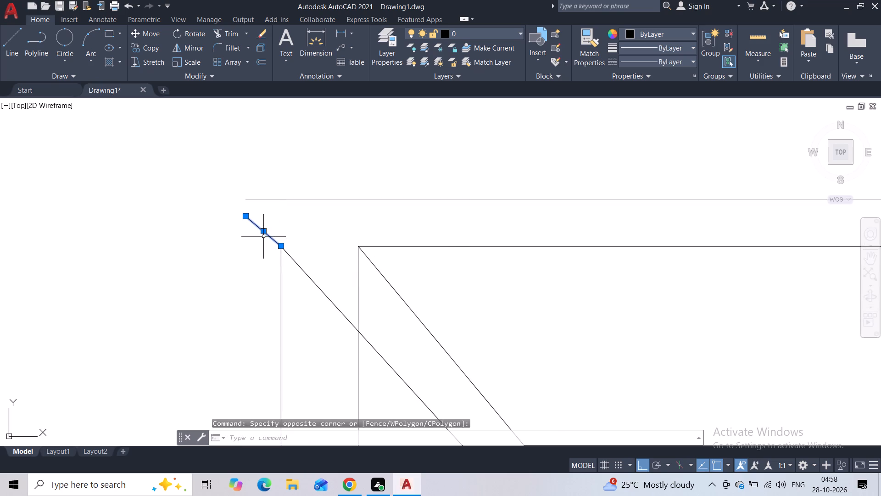
{"action": "key", "text": "Delete"}
{"action": "key", "text": "space"}
{"action": "key", "text": "Escape"}
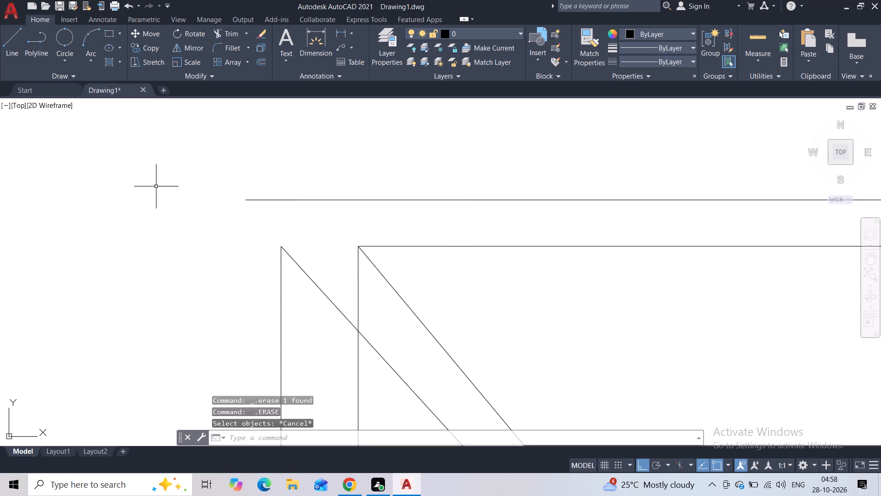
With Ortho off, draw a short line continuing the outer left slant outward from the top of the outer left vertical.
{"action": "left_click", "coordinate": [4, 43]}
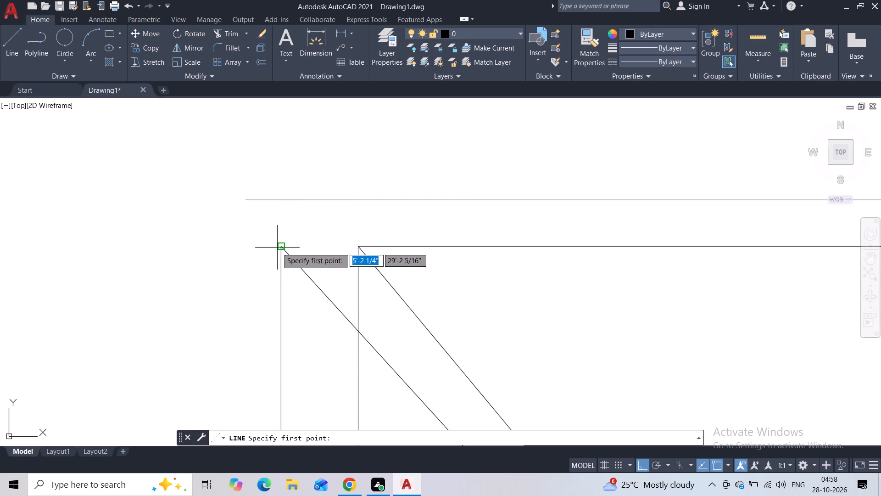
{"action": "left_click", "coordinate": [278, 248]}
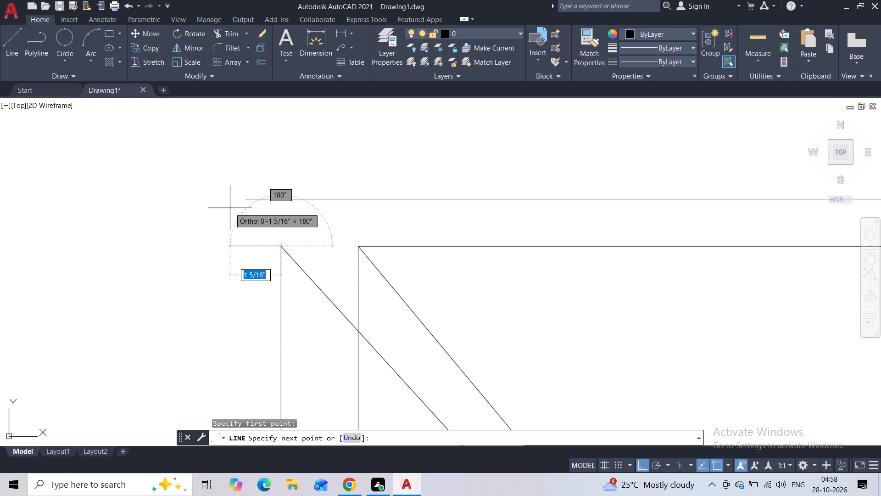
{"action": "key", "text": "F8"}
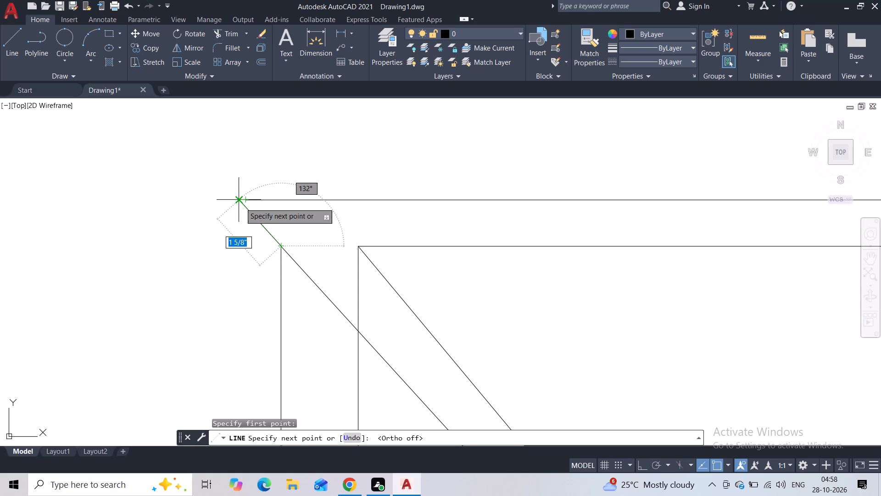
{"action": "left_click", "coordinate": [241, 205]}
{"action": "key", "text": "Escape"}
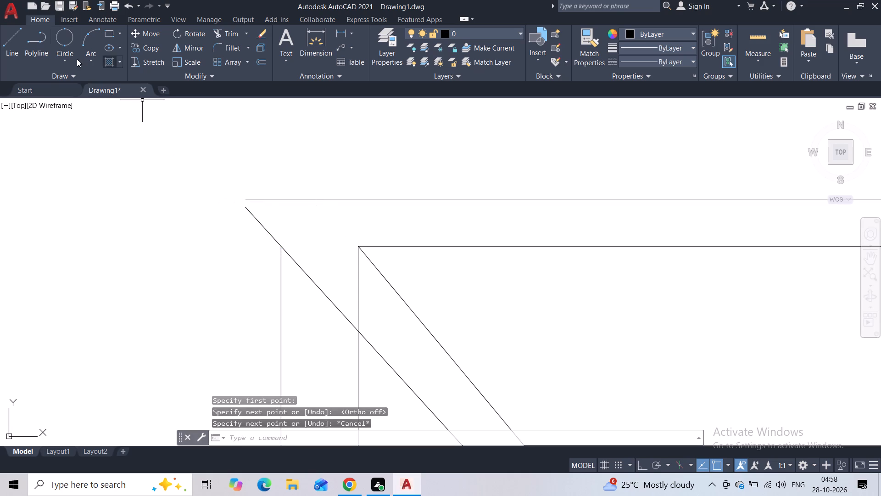
Draw a two-point circle about 1 3/16" in diameter from the top of the outer left vertical up to the top horizontal.
{"action": "left_click", "coordinate": [62, 59]}
{"action": "left_click", "coordinate": [86, 121]}
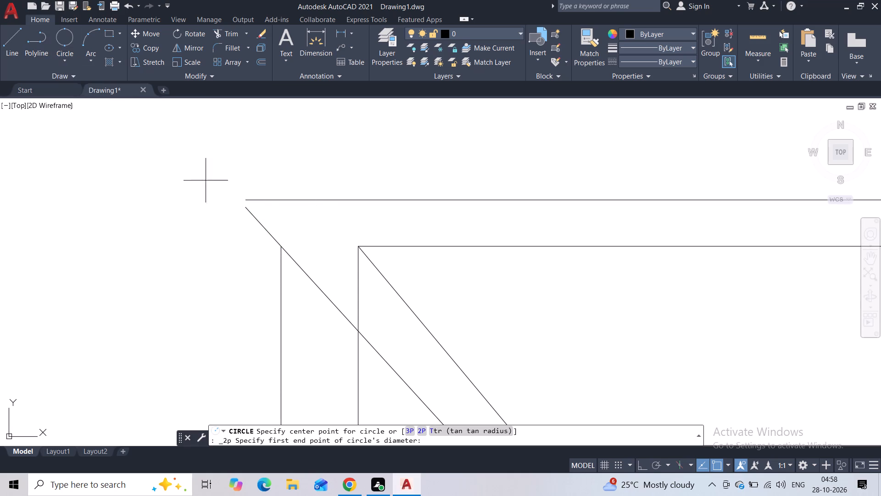
{"action": "left_click", "coordinate": [282, 244]}
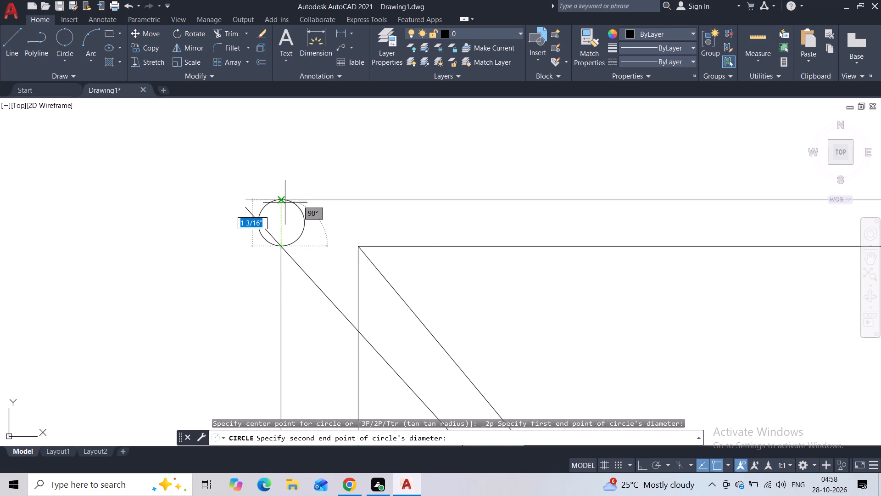
{"action": "left_click", "coordinate": [285, 201]}
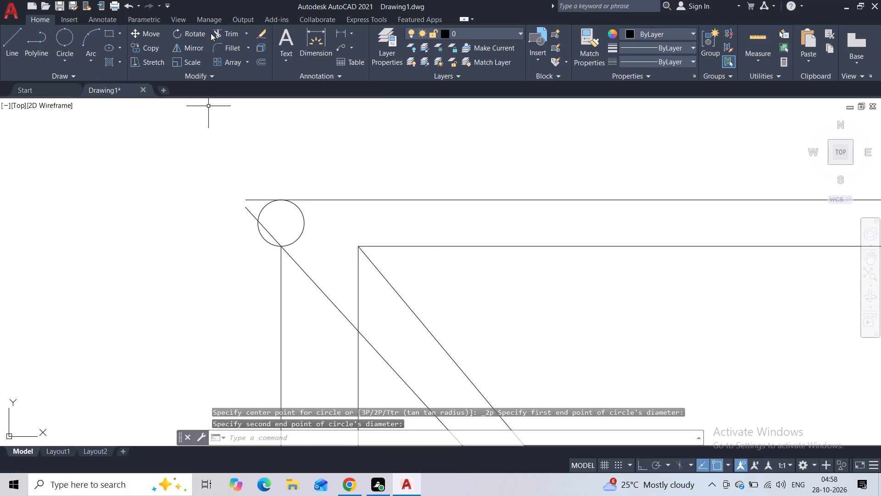
Trim the line ends outside and inside the circle and its inner arc, leaving a rounded outer left corner.
{"action": "left_click", "coordinate": [230, 31]}
{"action": "left_click_drag", "start_coordinate": [258, 172], "coordinate": [241, 231]}
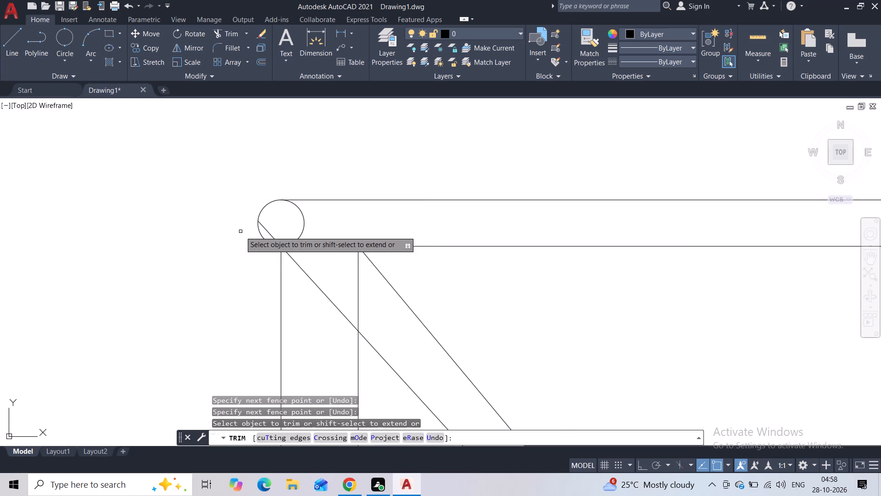
{"action": "scroll", "coordinate": [254, 235], "scroll_direction": "up", "scroll_amount": 1}
{"action": "left_click", "coordinate": [273, 225]}
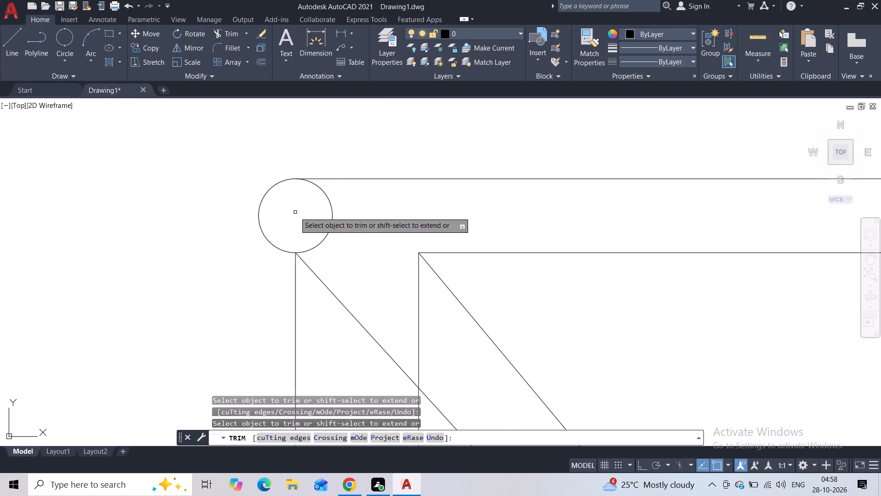
{"action": "left_click_drag", "start_coordinate": [301, 218], "coordinate": [353, 243]}
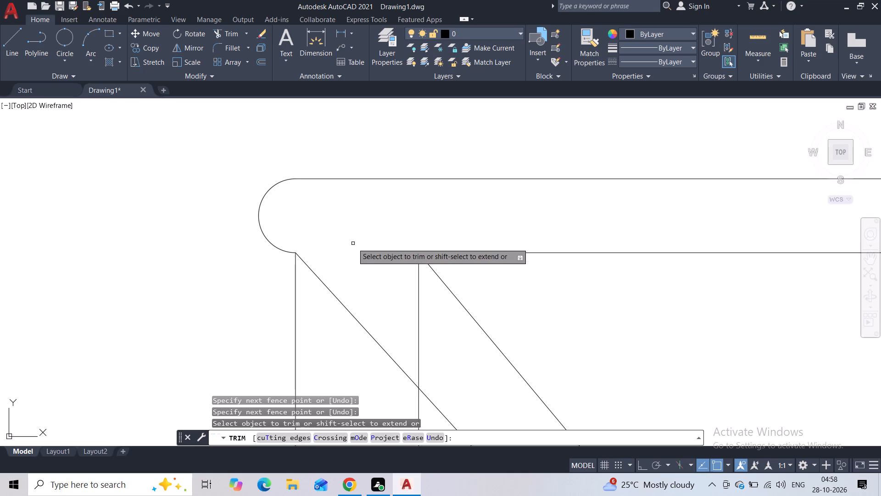
{"action": "scroll", "coordinate": [353, 243], "scroll_direction": "down", "scroll_amount": 4}
{"action": "key", "text": "Escape"}
{"action": "scroll", "coordinate": [408, 206], "scroll_direction": "down", "scroll_amount": 1}
{"action": "middle_click_drag", "start_coordinate": [476, 214], "coordinate": [387, 198]}
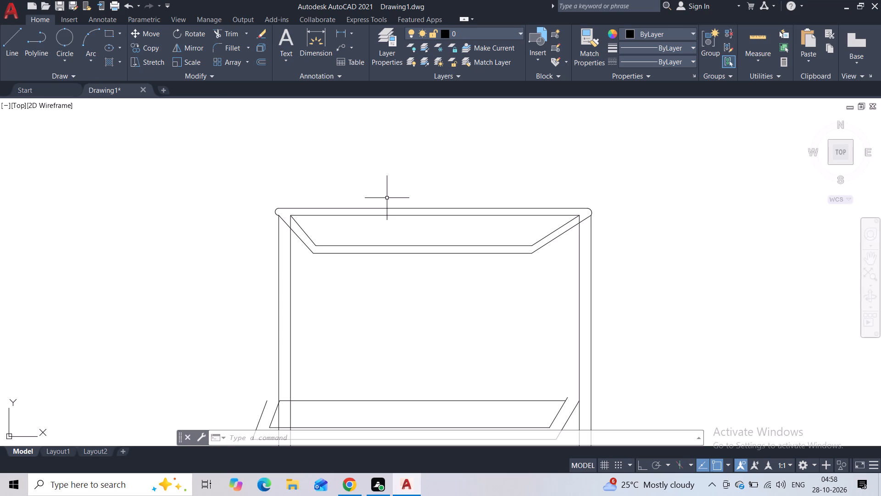
Offset the first three vertical dividers of the low box 2" to the right.
{"action": "scroll", "coordinate": [375, 254], "scroll_direction": "down", "scroll_amount": 2}
{"action": "middle_click_drag", "start_coordinate": [389, 355], "coordinate": [378, 198]}
{"action": "scroll", "coordinate": [376, 219], "scroll_direction": "down", "scroll_amount": 2}
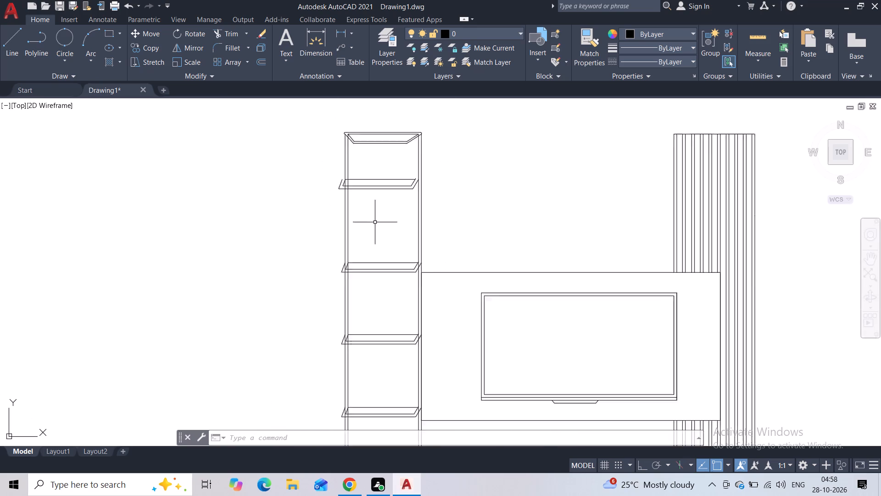
{"action": "scroll", "coordinate": [395, 390], "scroll_direction": "up", "scroll_amount": 4}
{"action": "left_click", "coordinate": [383, 380]}
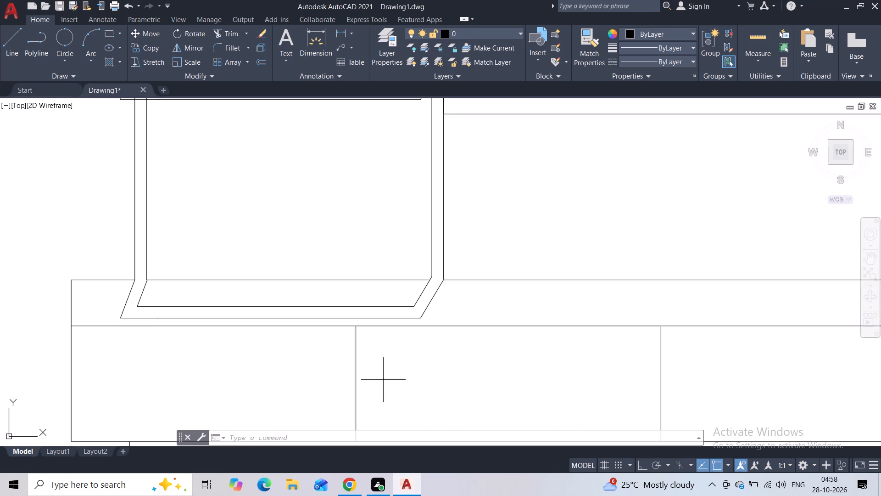
{"action": "left_click", "coordinate": [338, 378]}
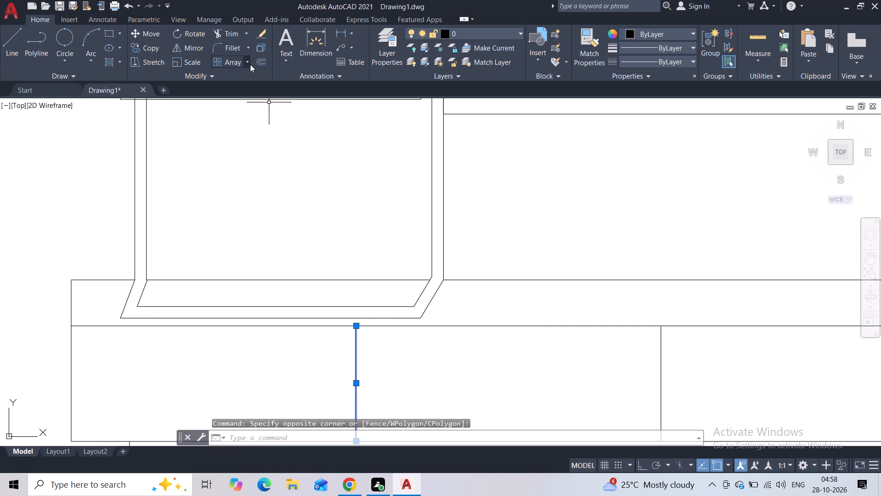
{"action": "left_click", "coordinate": [258, 64]}
{"action": "type", "text": "2\""}
{"action": "key", "text": "Return"}
{"action": "left_click", "coordinate": [397, 355]}
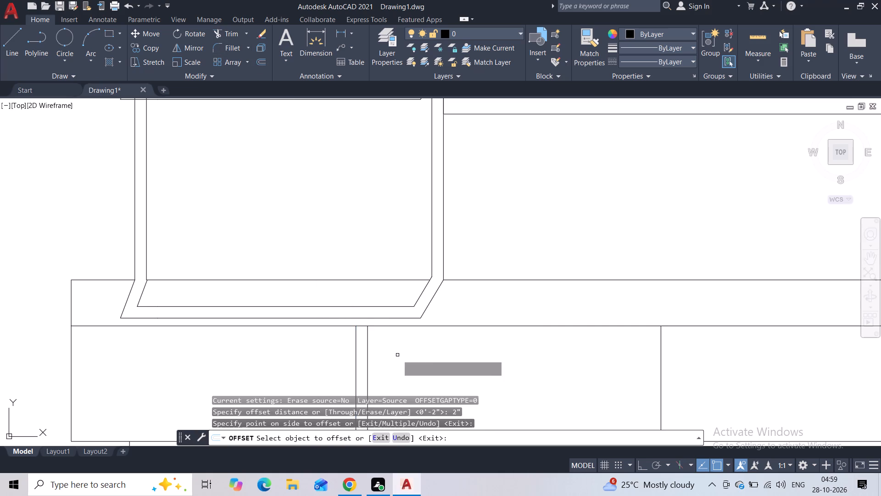
{"action": "middle_click_drag", "start_coordinate": [394, 355], "coordinate": [194, 193]}
{"action": "left_click", "coordinate": [461, 236]}
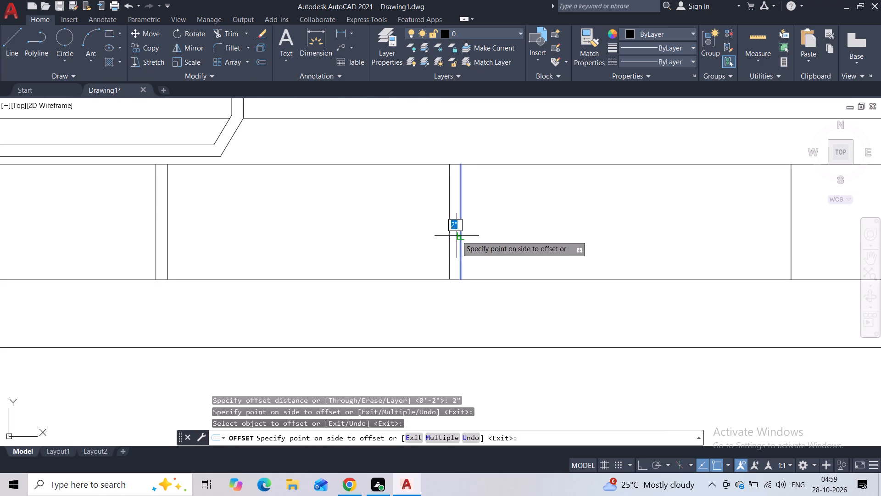
{"action": "left_click", "coordinate": [498, 229]}
{"action": "middle_click_drag", "start_coordinate": [497, 230], "coordinate": [244, 254]}
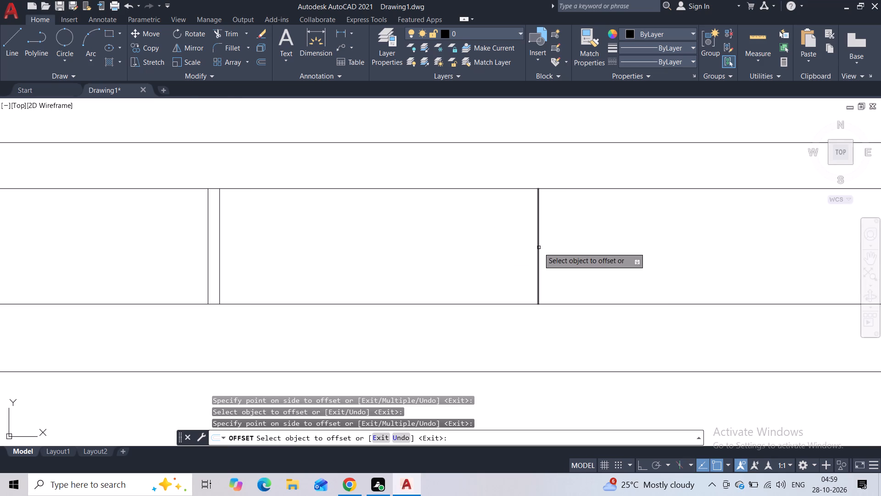
{"action": "left_click", "coordinate": [538, 248]}
{"action": "left_click", "coordinate": [569, 243]}
Offset the fourth vertical divider of the low box 2" to the left.
{"action": "scroll", "coordinate": [569, 243], "scroll_direction": "down", "scroll_amount": 2}
{"action": "middle_click_drag", "start_coordinate": [569, 243], "coordinate": [415, 284]}
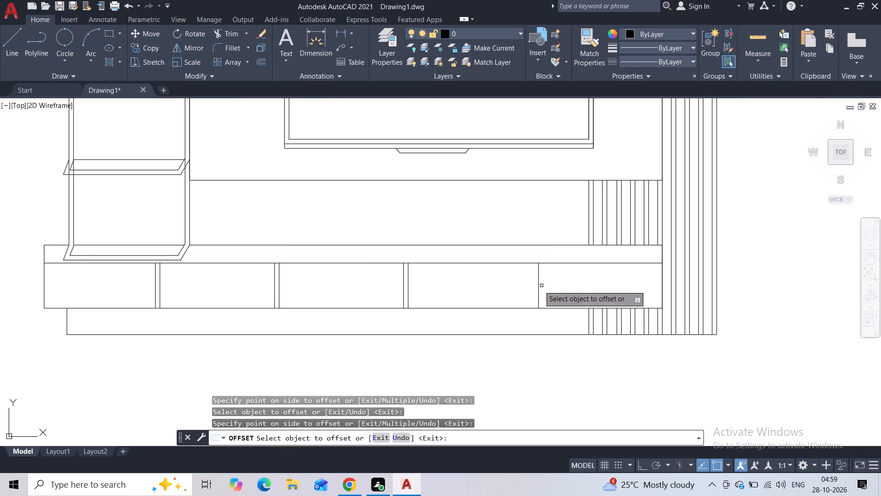
{"action": "left_click", "coordinate": [537, 287]}
{"action": "left_click", "coordinate": [537, 282]}
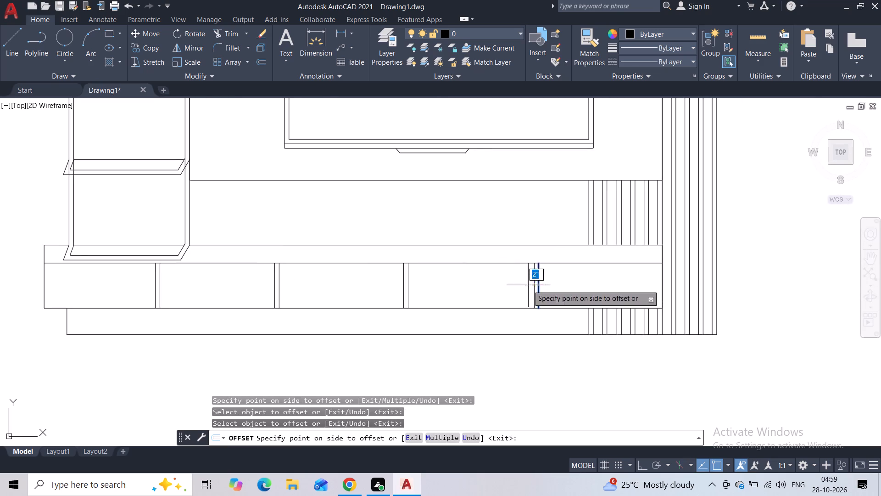
{"action": "left_click", "coordinate": [528, 285]}
{"action": "key", "text": "Escape"}
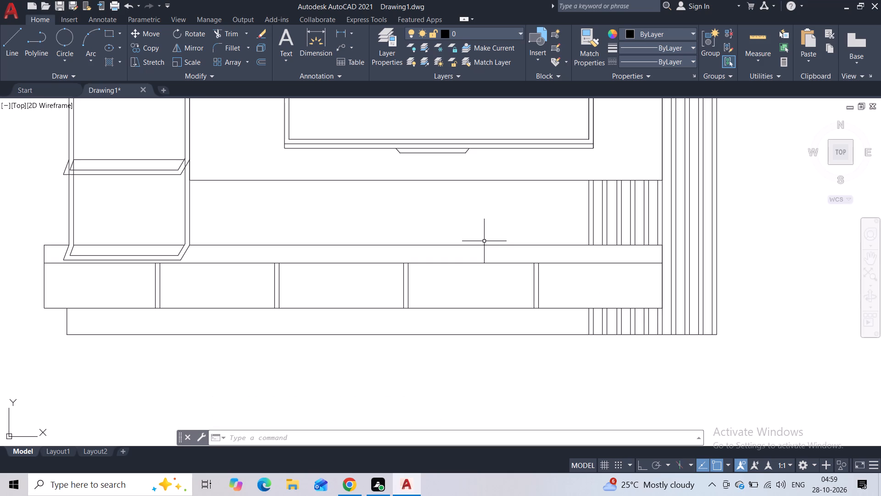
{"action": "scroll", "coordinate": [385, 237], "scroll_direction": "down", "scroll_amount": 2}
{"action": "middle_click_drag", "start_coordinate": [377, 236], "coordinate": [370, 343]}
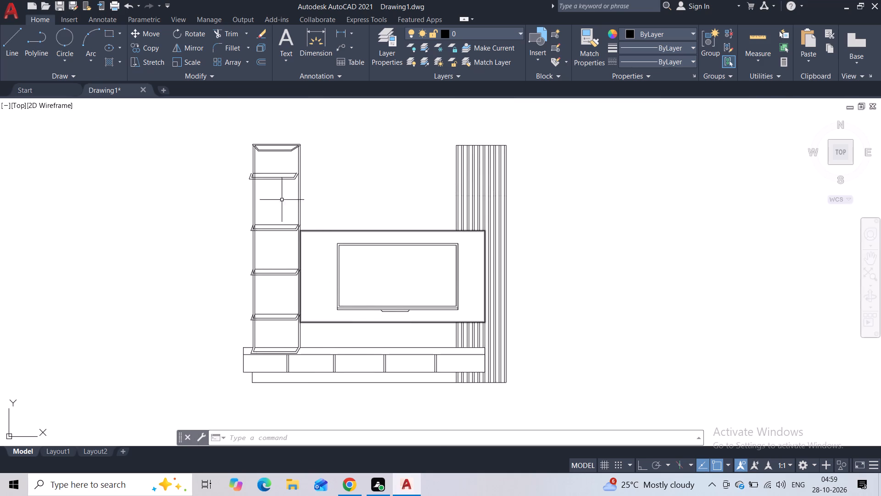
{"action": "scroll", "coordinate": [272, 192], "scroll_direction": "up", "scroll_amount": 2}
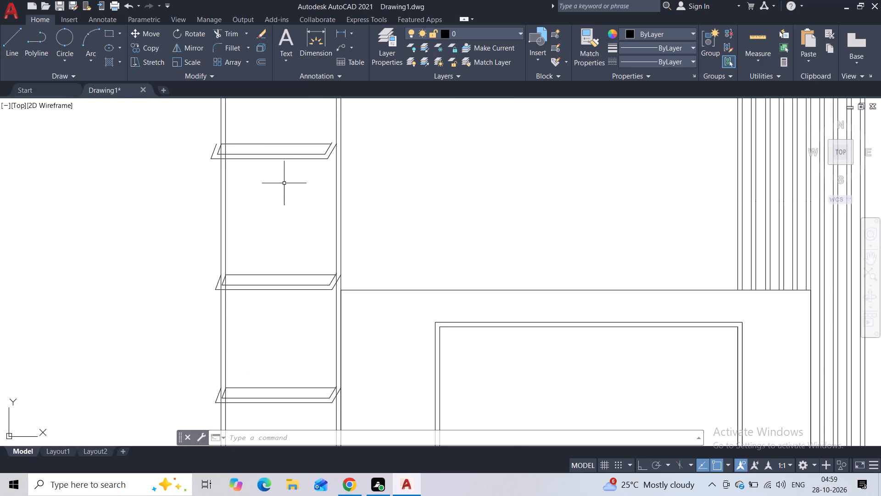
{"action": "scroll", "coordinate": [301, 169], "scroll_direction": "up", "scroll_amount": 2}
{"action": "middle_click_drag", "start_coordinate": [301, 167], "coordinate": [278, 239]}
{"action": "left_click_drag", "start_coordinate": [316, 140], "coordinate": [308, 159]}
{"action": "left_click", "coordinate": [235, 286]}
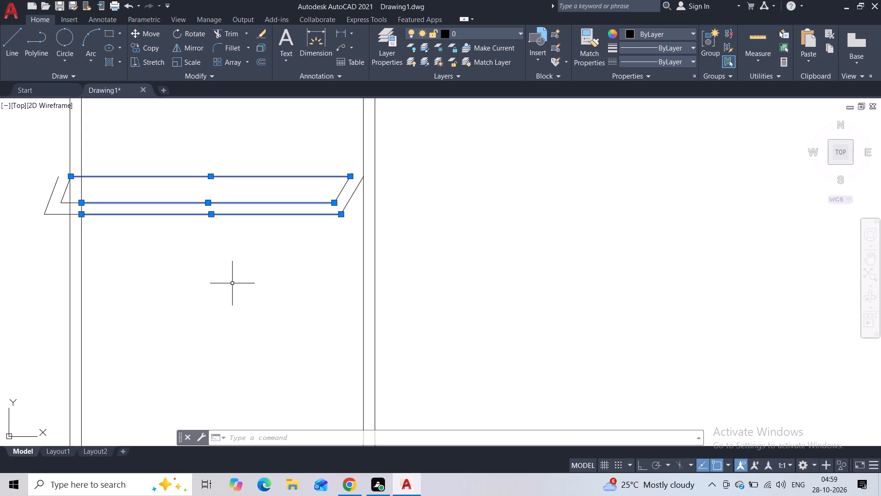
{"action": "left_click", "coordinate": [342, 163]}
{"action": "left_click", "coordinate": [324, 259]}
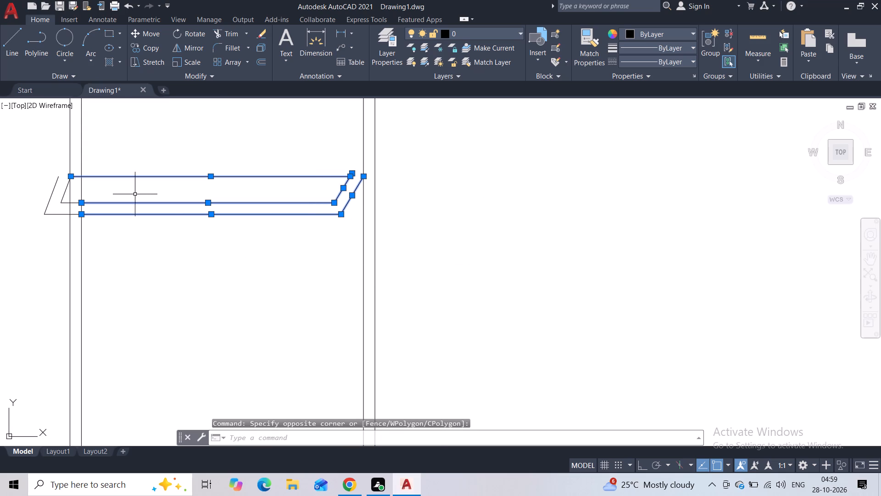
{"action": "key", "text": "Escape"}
Move the uppermost shelf's lines in the tall left frame rightward so its outer right corner meets the frame's outer right vertical.
{"action": "left_click", "coordinate": [268, 157]}
{"action": "left_click", "coordinate": [137, 317]}
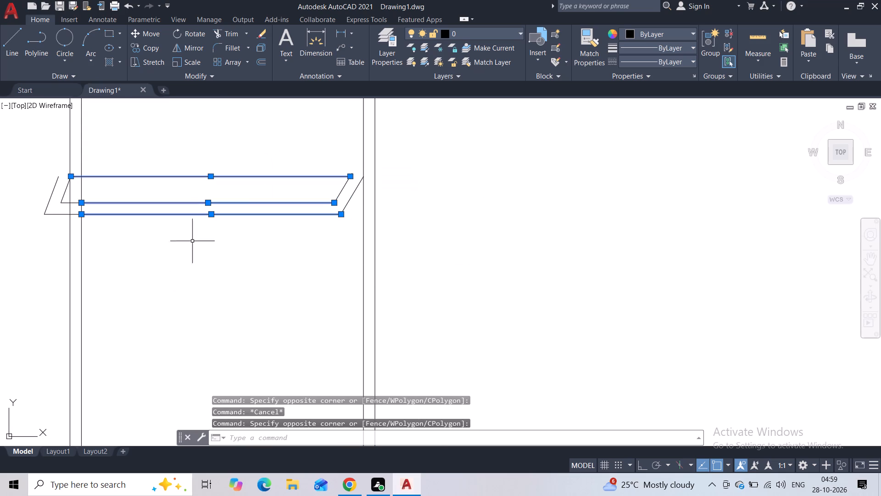
{"action": "left_click", "coordinate": [354, 173]}
{"action": "left_click", "coordinate": [338, 215]}
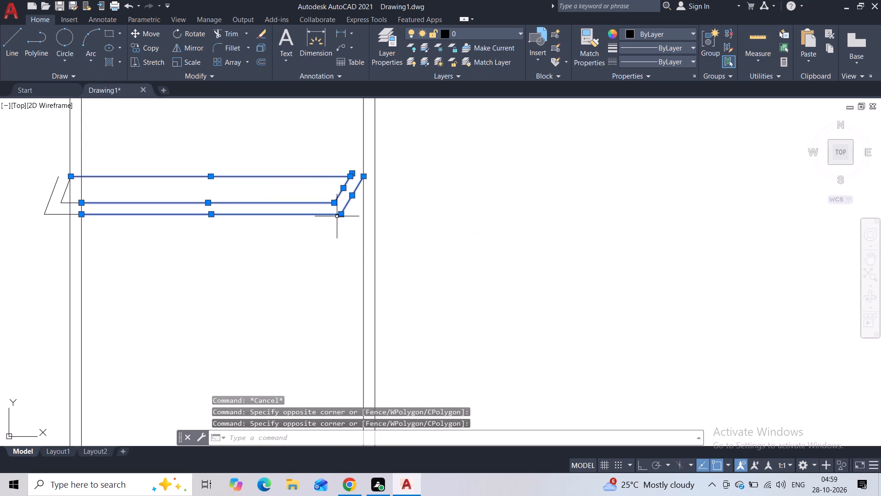
{"action": "left_click", "coordinate": [60, 185]}
{"action": "left_click", "coordinate": [51, 219]}
{"action": "scroll", "coordinate": [55, 208], "scroll_direction": "up", "scroll_amount": 3}
{"action": "left_click", "coordinate": [83, 165]}
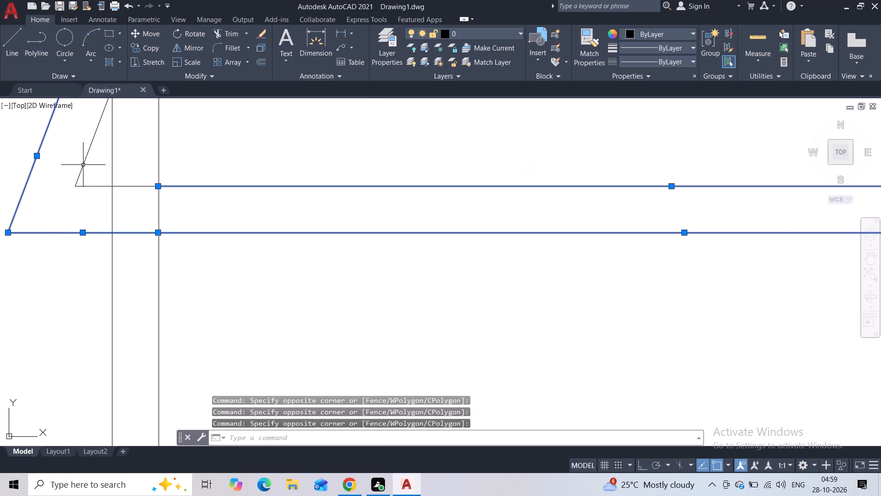
{"action": "left_click", "coordinate": [81, 194]}
{"action": "left_click", "coordinate": [90, 180]}
{"action": "left_click_drag", "start_coordinate": [90, 180], "coordinate": [90, 187]}
{"action": "left_click", "coordinate": [86, 197]}
{"action": "left_click", "coordinate": [92, 175]}
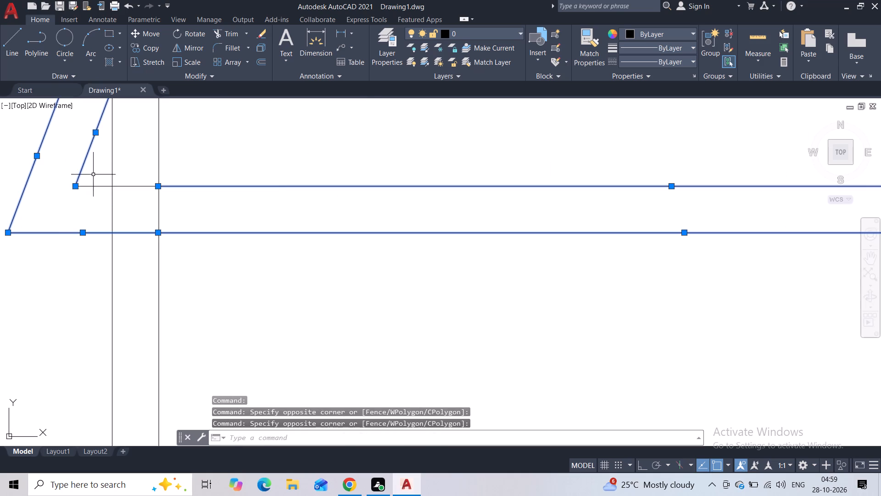
{"action": "left_click_drag", "start_coordinate": [94, 174], "coordinate": [90, 192]}
{"action": "left_click", "coordinate": [87, 200]}
{"action": "left_click", "coordinate": [147, 35]}
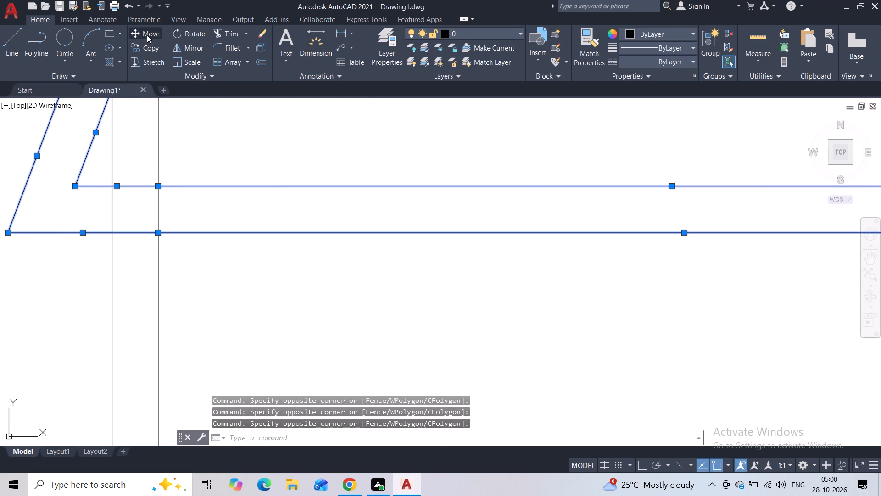
{"action": "scroll", "coordinate": [259, 144], "scroll_direction": "down", "scroll_amount": 4}
{"action": "middle_click_drag", "start_coordinate": [340, 168], "coordinate": [255, 252]}
{"action": "scroll", "coordinate": [292, 237], "scroll_direction": "up", "scroll_amount": 2}
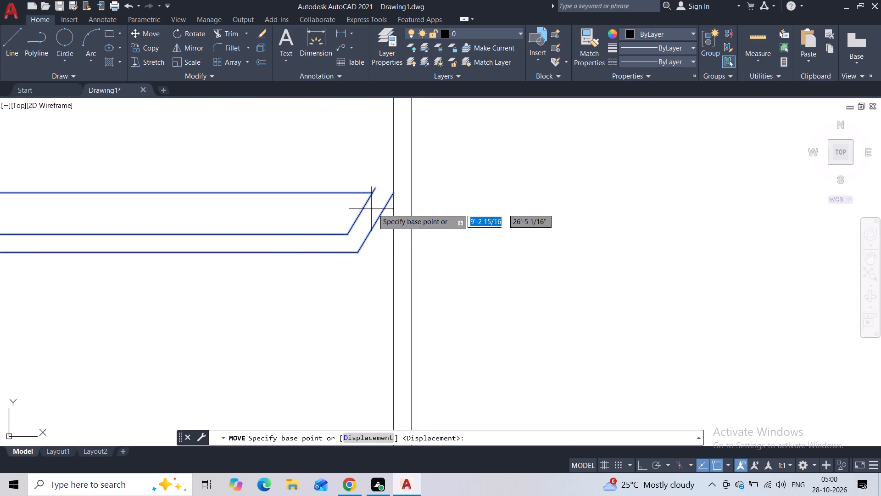
{"action": "scroll", "coordinate": [385, 205], "scroll_direction": "up", "scroll_amount": 2}
{"action": "left_click", "coordinate": [404, 171]}
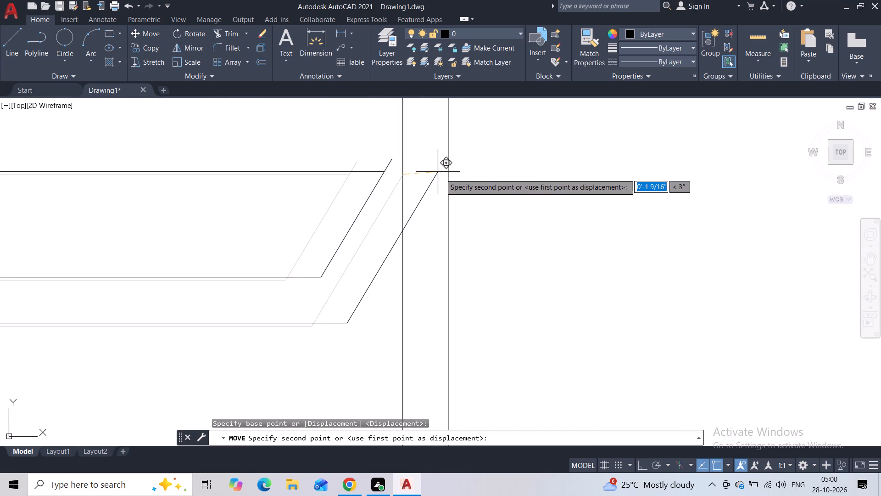
{"action": "left_click", "coordinate": [449, 176]}
Examine how the shelves down the tall left frame line up with its verticals, down to the low box.
{"action": "scroll", "coordinate": [418, 190], "scroll_direction": "down", "scroll_amount": 5}
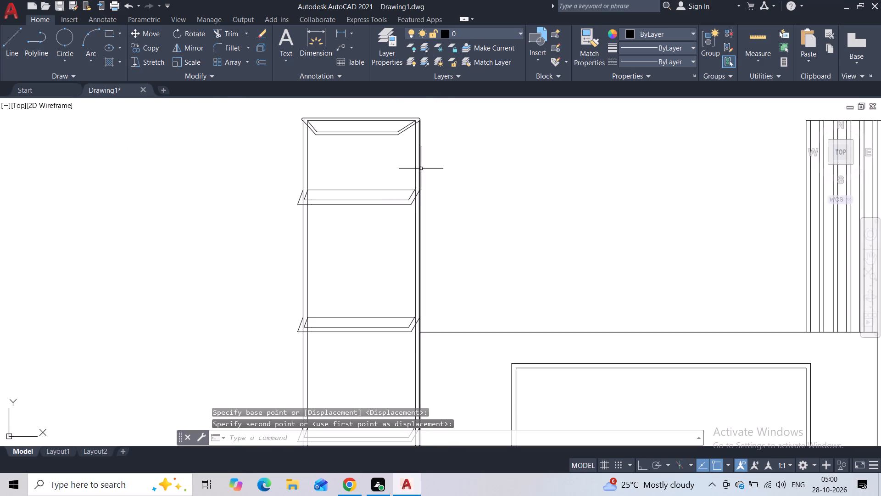
{"action": "scroll", "coordinate": [415, 344], "scroll_direction": "up", "scroll_amount": 2}
{"action": "middle_click_drag", "start_coordinate": [374, 383], "coordinate": [349, 242]}
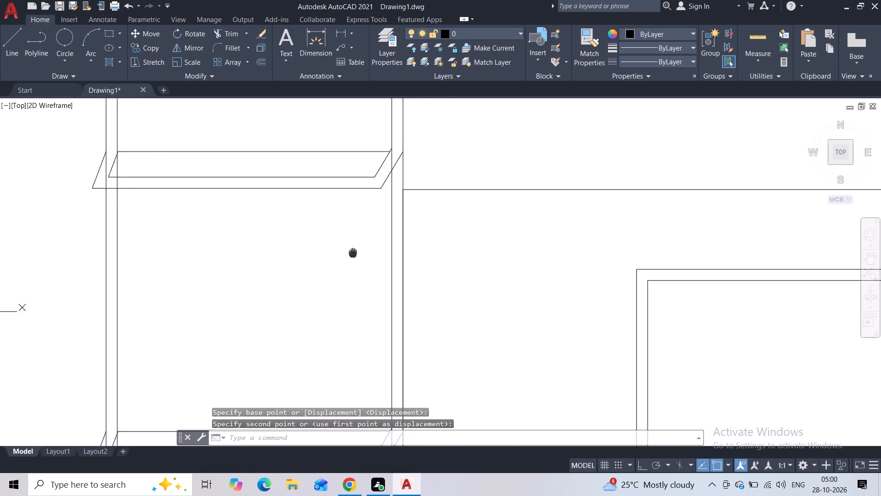
{"action": "middle_click_drag", "start_coordinate": [349, 242], "coordinate": [327, 156]}
{"action": "middle_click_drag", "start_coordinate": [311, 259], "coordinate": [318, 134]}
{"action": "middle_click_drag", "start_coordinate": [303, 401], "coordinate": [305, 219]}
{"action": "scroll", "coordinate": [299, 285], "scroll_direction": "down", "scroll_amount": 1}
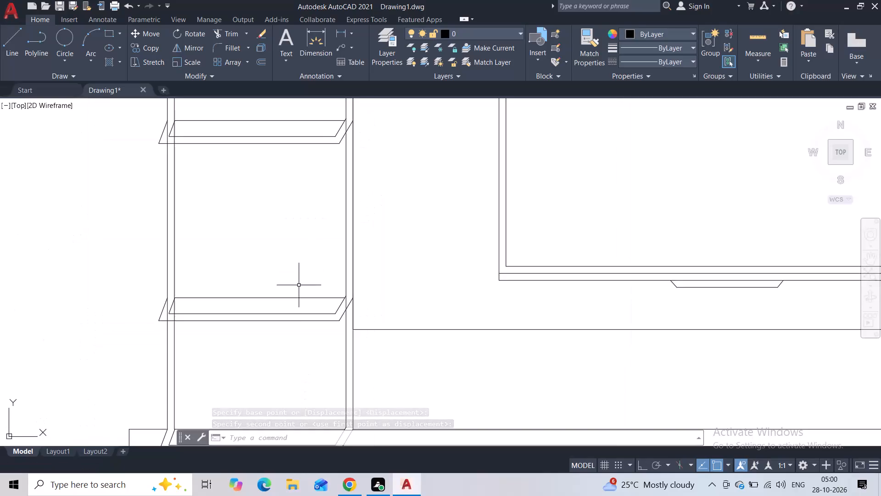
{"action": "middle_click_drag", "start_coordinate": [299, 353], "coordinate": [299, 207]}
{"action": "scroll", "coordinate": [299, 206], "scroll_direction": "down", "scroll_amount": 4}
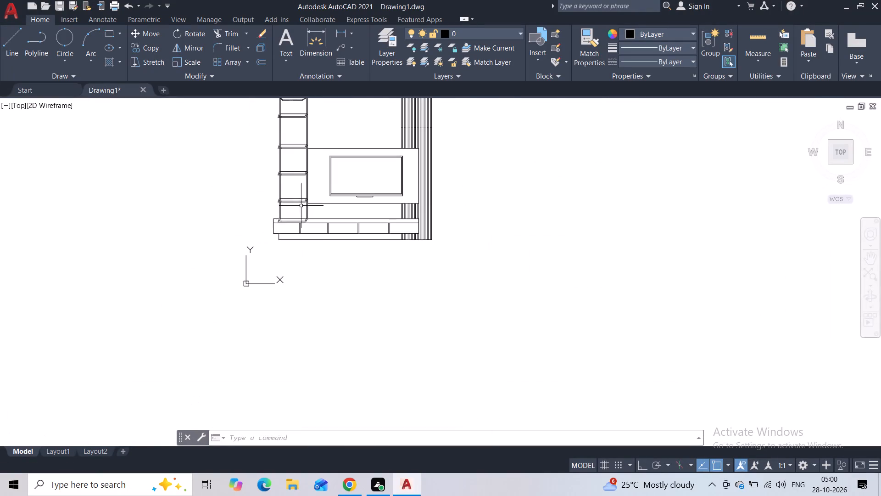
{"action": "middle_click_drag", "start_coordinate": [319, 181], "coordinate": [316, 238]}
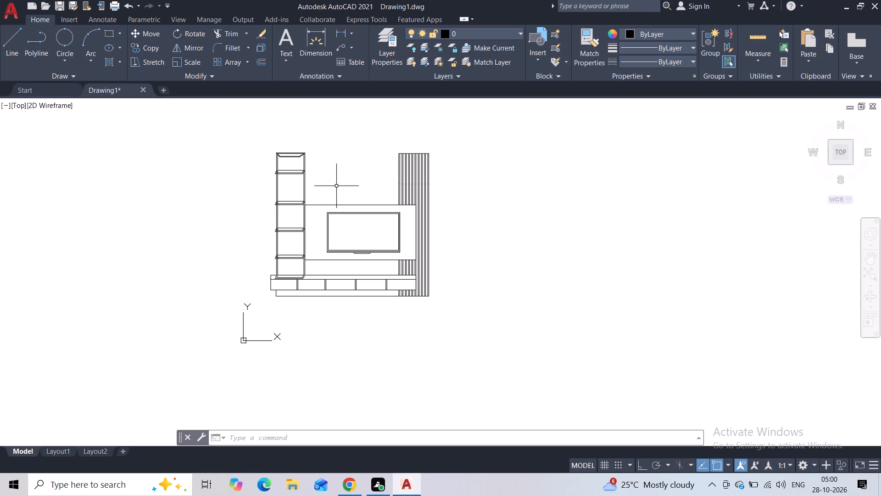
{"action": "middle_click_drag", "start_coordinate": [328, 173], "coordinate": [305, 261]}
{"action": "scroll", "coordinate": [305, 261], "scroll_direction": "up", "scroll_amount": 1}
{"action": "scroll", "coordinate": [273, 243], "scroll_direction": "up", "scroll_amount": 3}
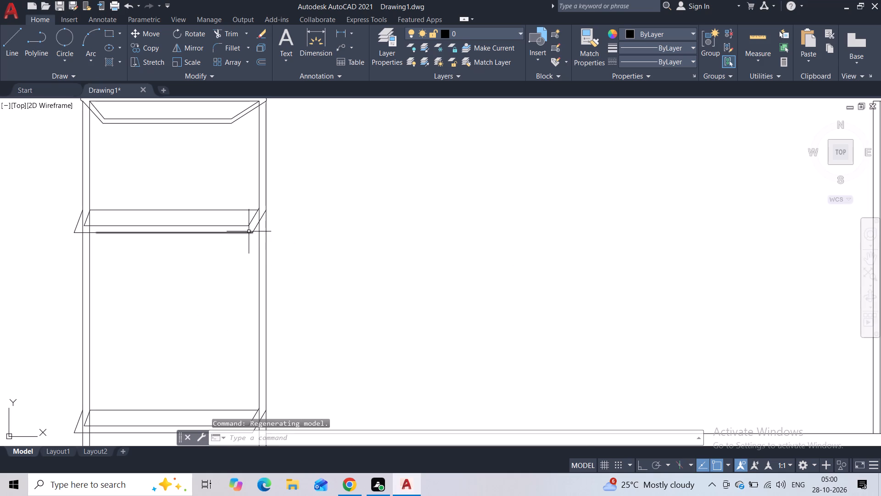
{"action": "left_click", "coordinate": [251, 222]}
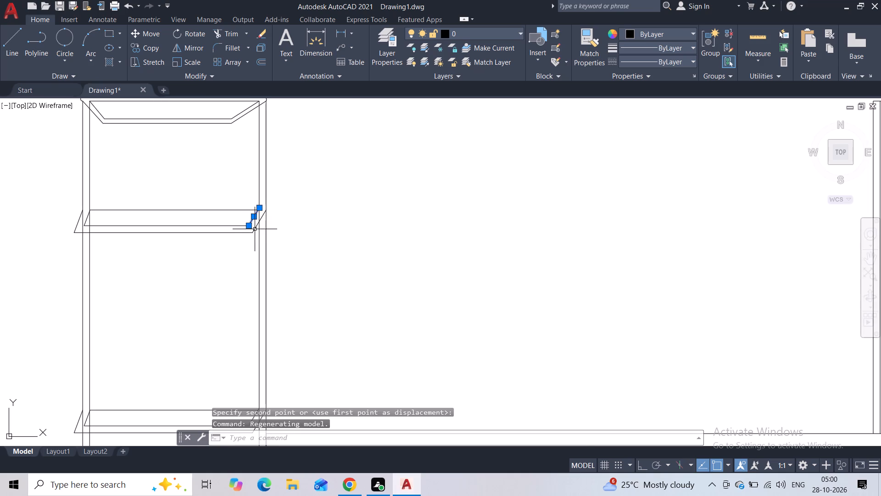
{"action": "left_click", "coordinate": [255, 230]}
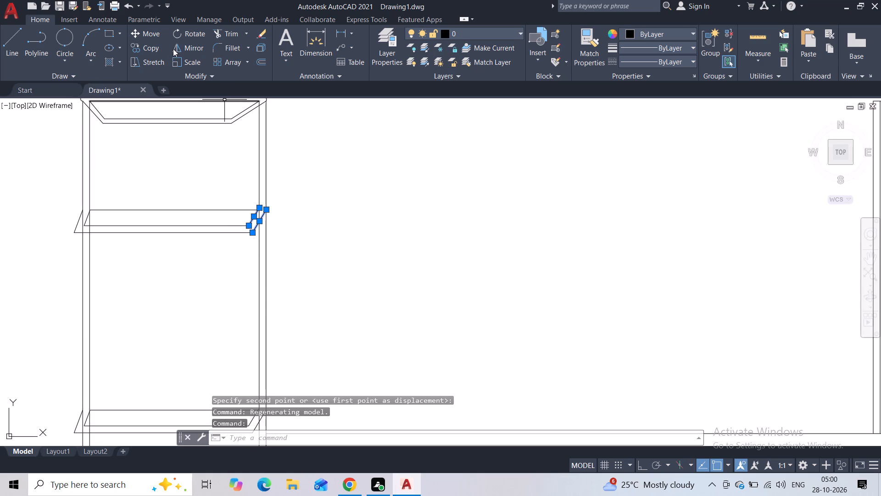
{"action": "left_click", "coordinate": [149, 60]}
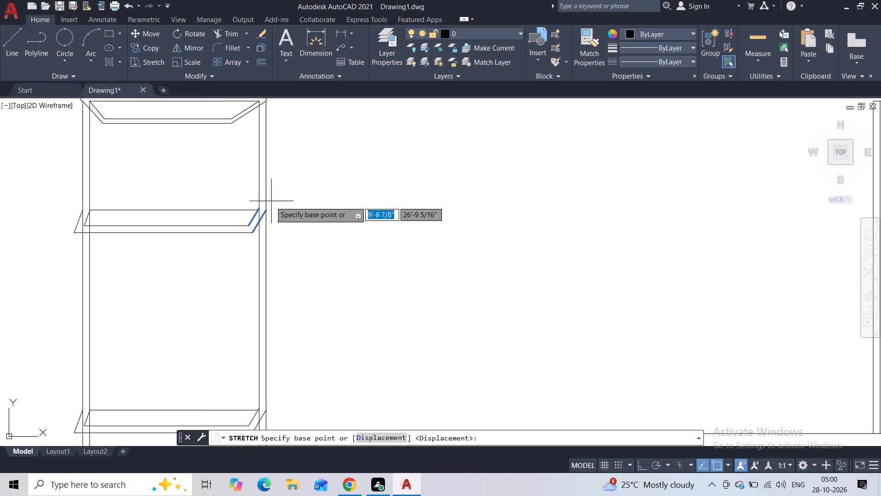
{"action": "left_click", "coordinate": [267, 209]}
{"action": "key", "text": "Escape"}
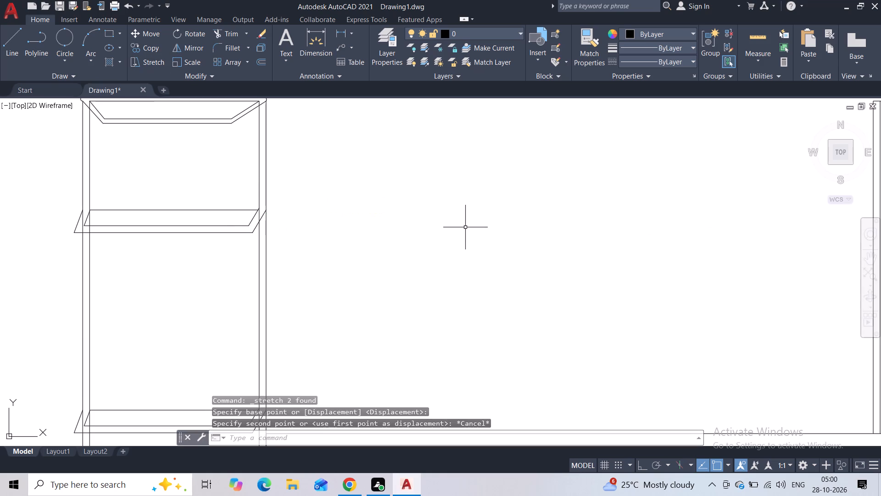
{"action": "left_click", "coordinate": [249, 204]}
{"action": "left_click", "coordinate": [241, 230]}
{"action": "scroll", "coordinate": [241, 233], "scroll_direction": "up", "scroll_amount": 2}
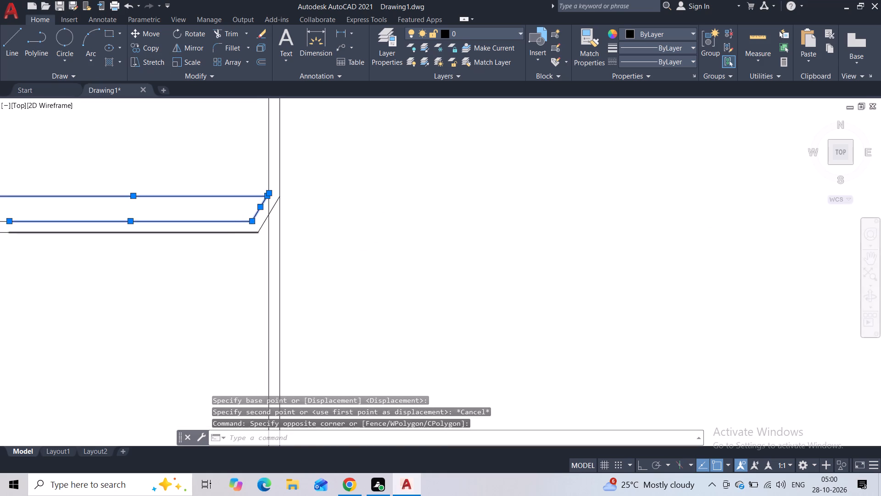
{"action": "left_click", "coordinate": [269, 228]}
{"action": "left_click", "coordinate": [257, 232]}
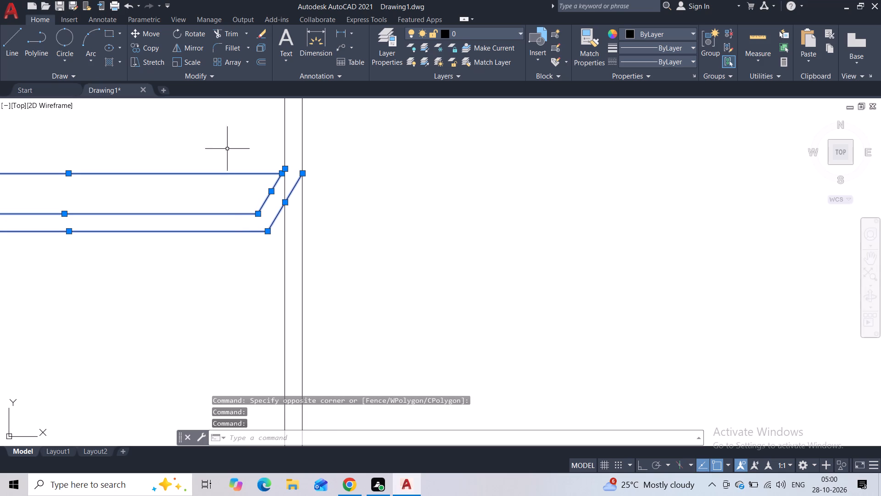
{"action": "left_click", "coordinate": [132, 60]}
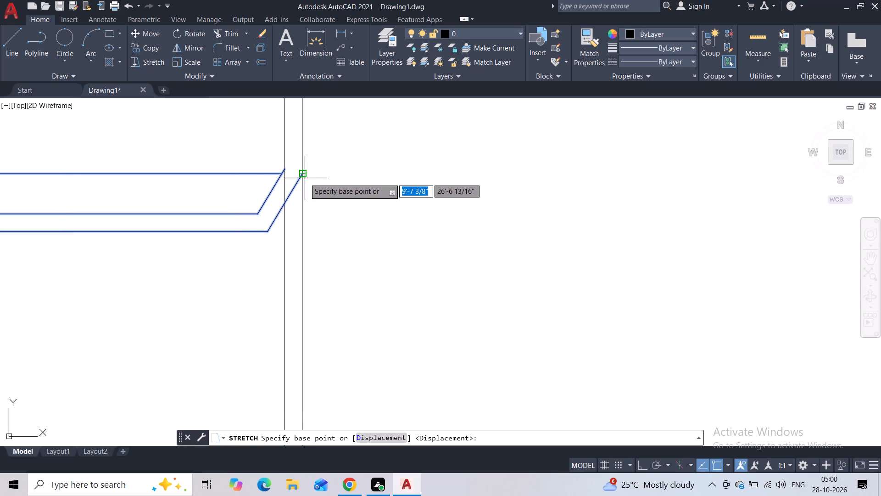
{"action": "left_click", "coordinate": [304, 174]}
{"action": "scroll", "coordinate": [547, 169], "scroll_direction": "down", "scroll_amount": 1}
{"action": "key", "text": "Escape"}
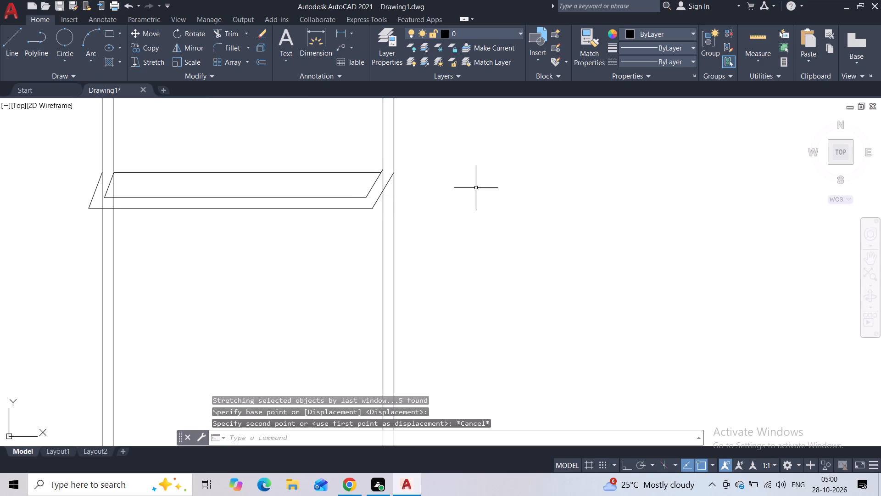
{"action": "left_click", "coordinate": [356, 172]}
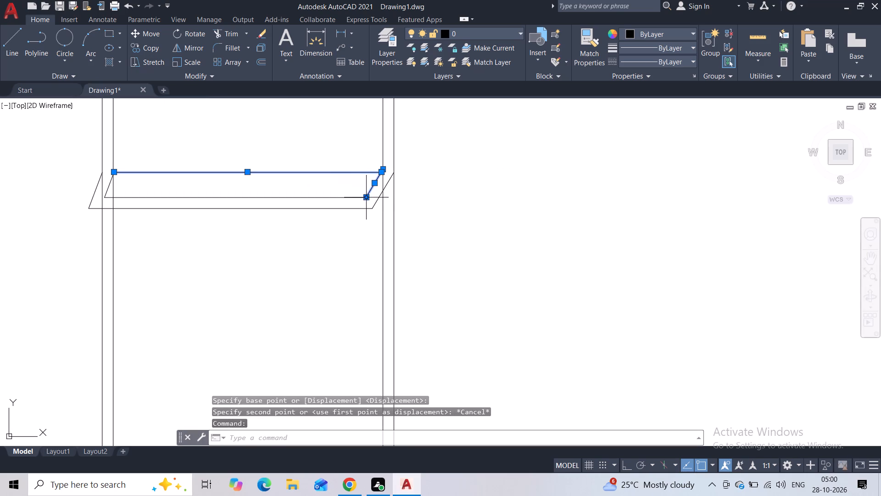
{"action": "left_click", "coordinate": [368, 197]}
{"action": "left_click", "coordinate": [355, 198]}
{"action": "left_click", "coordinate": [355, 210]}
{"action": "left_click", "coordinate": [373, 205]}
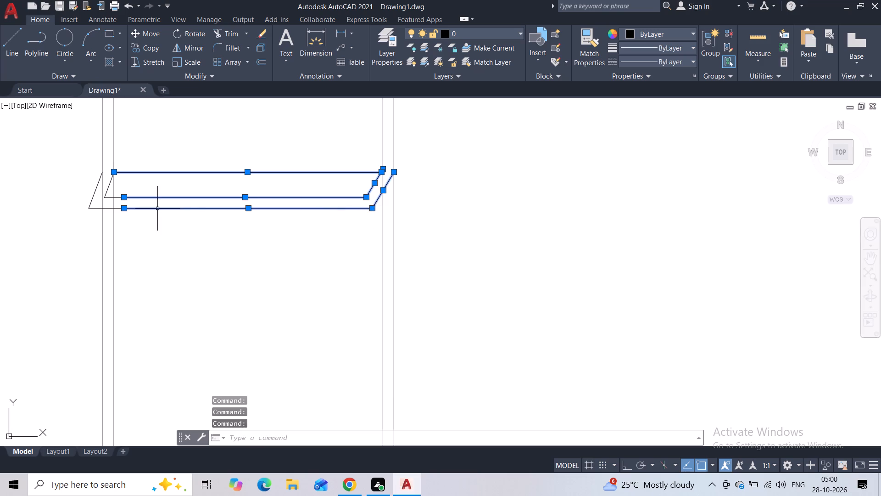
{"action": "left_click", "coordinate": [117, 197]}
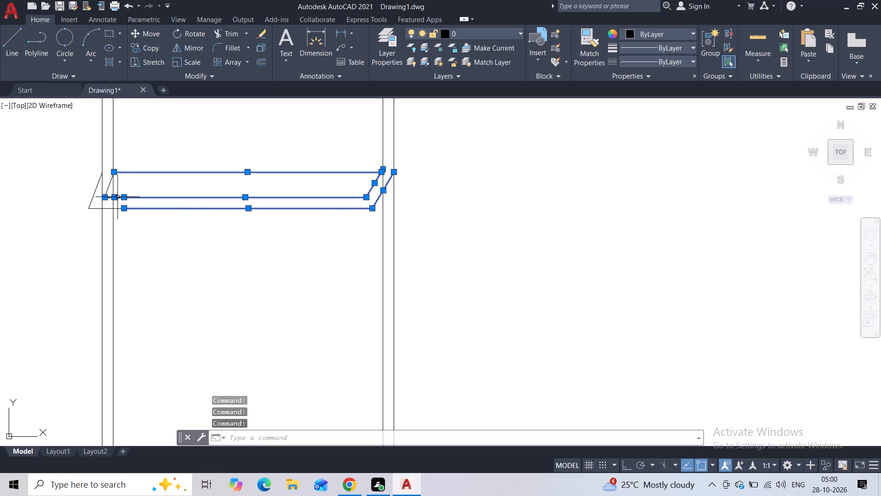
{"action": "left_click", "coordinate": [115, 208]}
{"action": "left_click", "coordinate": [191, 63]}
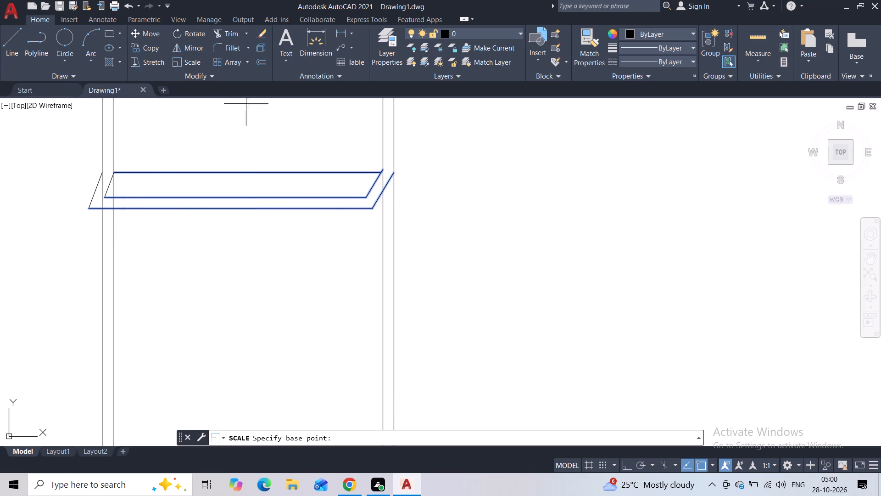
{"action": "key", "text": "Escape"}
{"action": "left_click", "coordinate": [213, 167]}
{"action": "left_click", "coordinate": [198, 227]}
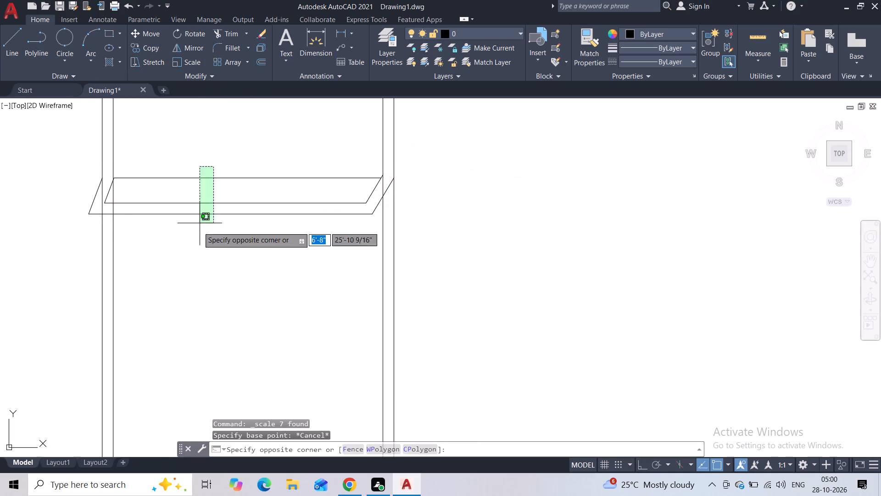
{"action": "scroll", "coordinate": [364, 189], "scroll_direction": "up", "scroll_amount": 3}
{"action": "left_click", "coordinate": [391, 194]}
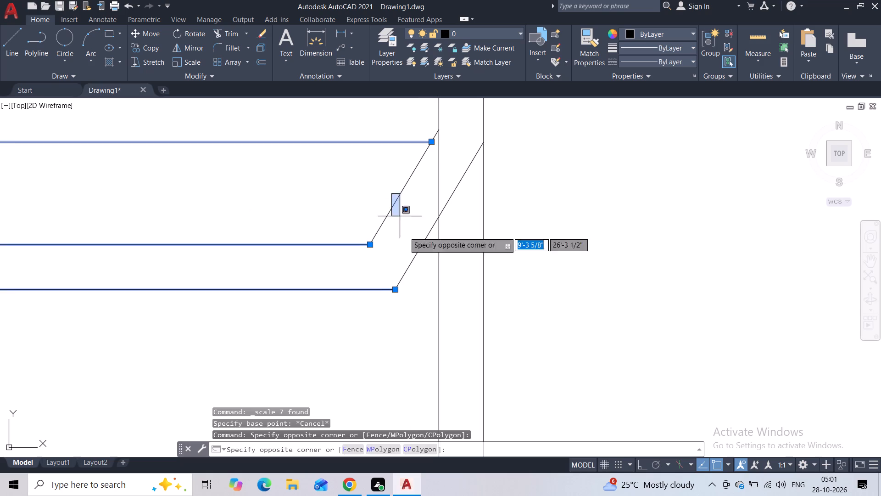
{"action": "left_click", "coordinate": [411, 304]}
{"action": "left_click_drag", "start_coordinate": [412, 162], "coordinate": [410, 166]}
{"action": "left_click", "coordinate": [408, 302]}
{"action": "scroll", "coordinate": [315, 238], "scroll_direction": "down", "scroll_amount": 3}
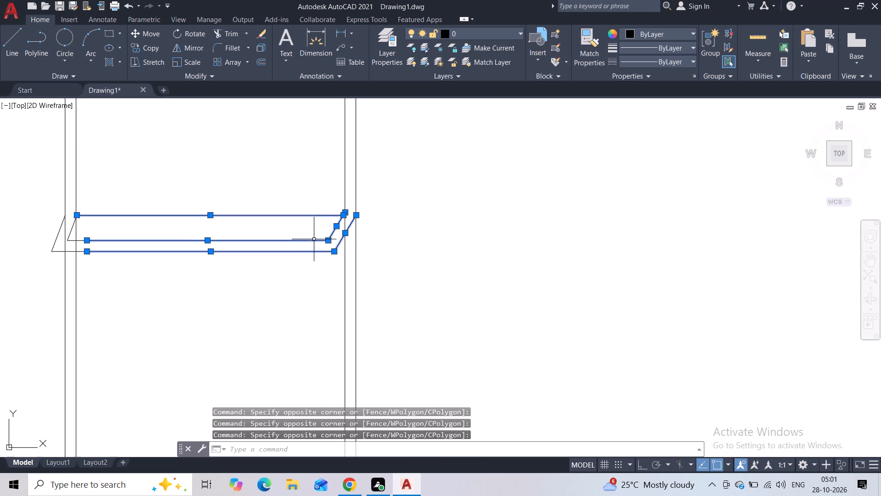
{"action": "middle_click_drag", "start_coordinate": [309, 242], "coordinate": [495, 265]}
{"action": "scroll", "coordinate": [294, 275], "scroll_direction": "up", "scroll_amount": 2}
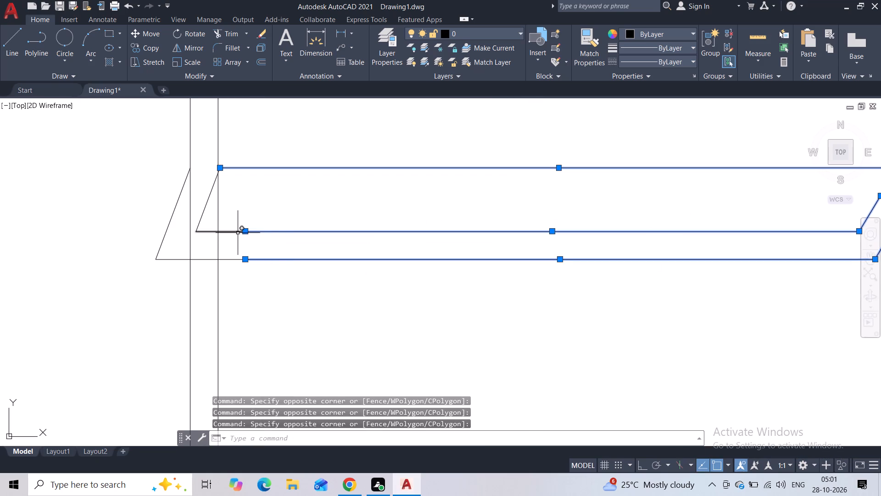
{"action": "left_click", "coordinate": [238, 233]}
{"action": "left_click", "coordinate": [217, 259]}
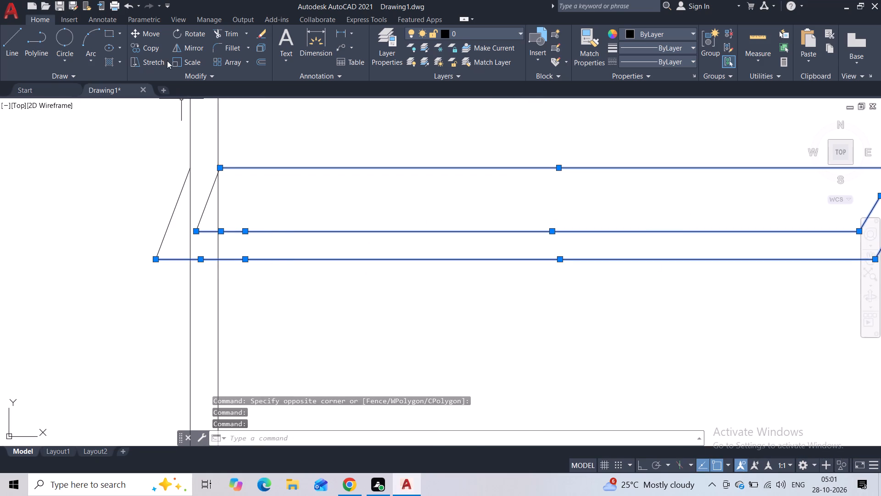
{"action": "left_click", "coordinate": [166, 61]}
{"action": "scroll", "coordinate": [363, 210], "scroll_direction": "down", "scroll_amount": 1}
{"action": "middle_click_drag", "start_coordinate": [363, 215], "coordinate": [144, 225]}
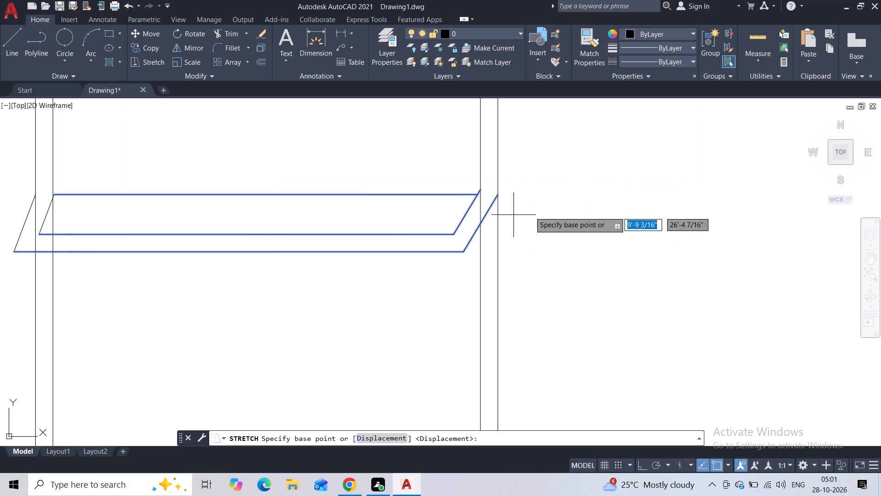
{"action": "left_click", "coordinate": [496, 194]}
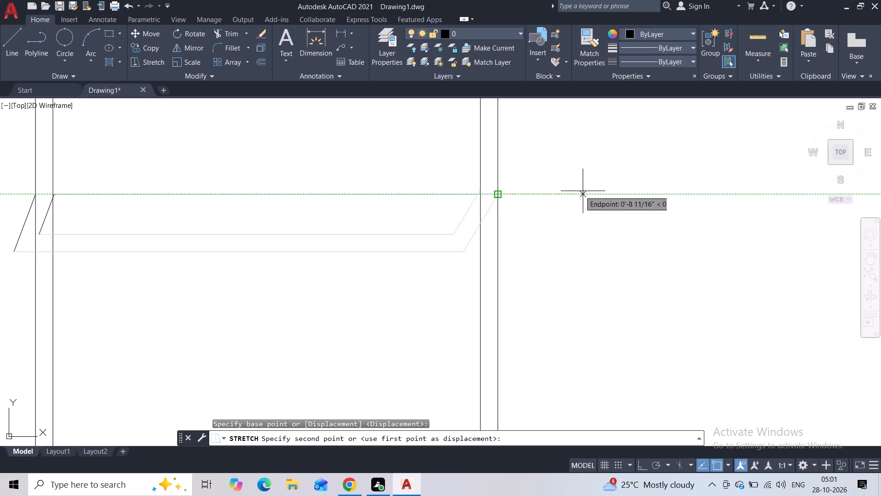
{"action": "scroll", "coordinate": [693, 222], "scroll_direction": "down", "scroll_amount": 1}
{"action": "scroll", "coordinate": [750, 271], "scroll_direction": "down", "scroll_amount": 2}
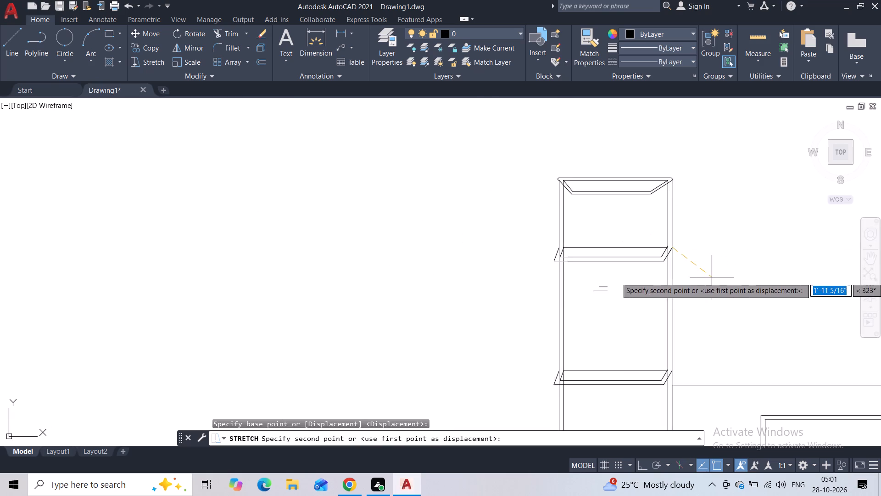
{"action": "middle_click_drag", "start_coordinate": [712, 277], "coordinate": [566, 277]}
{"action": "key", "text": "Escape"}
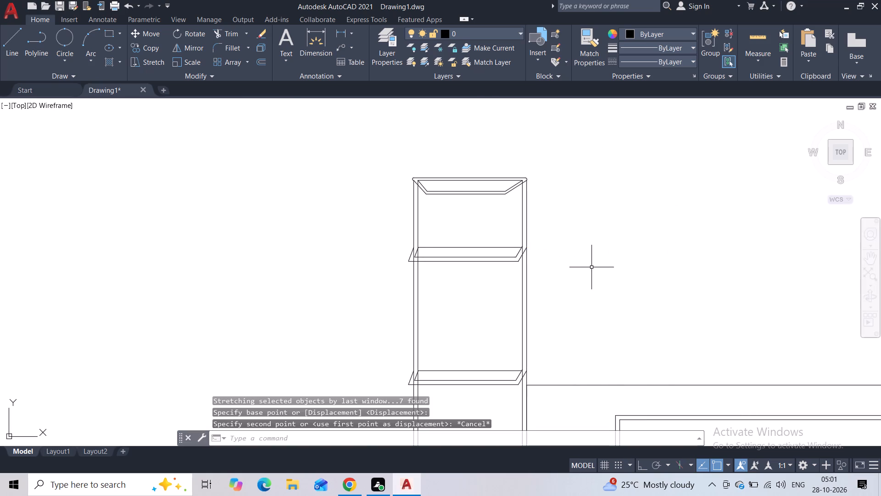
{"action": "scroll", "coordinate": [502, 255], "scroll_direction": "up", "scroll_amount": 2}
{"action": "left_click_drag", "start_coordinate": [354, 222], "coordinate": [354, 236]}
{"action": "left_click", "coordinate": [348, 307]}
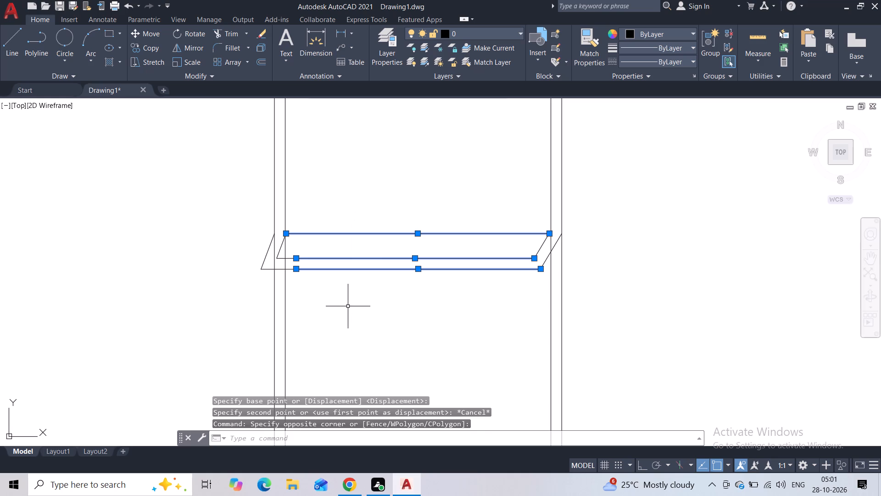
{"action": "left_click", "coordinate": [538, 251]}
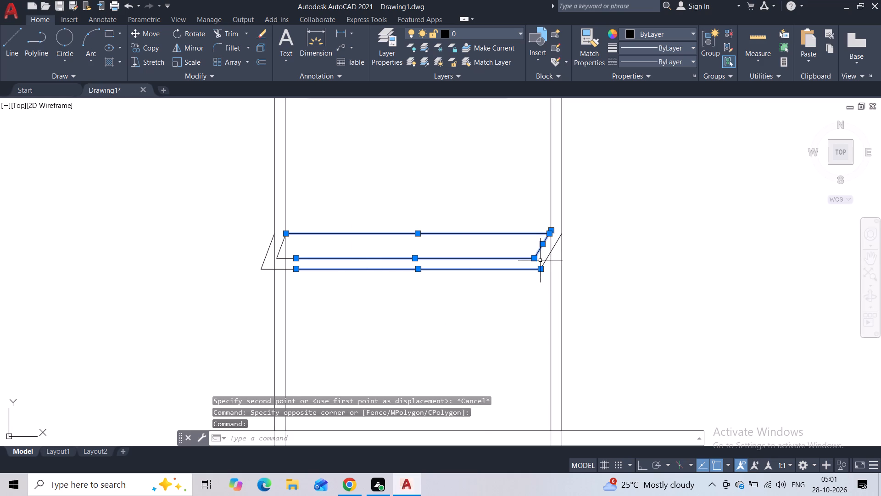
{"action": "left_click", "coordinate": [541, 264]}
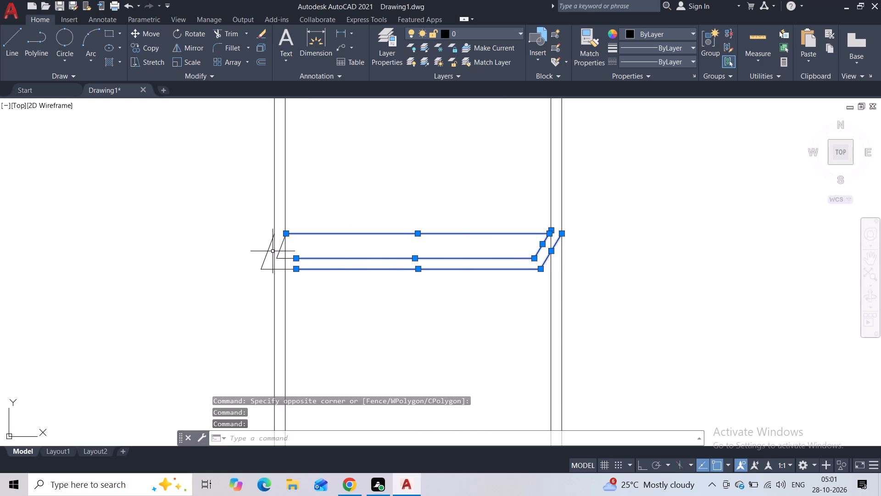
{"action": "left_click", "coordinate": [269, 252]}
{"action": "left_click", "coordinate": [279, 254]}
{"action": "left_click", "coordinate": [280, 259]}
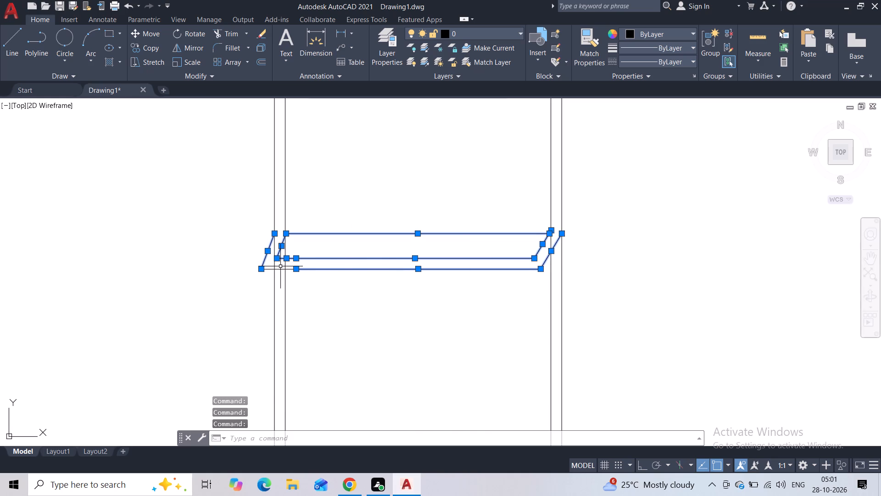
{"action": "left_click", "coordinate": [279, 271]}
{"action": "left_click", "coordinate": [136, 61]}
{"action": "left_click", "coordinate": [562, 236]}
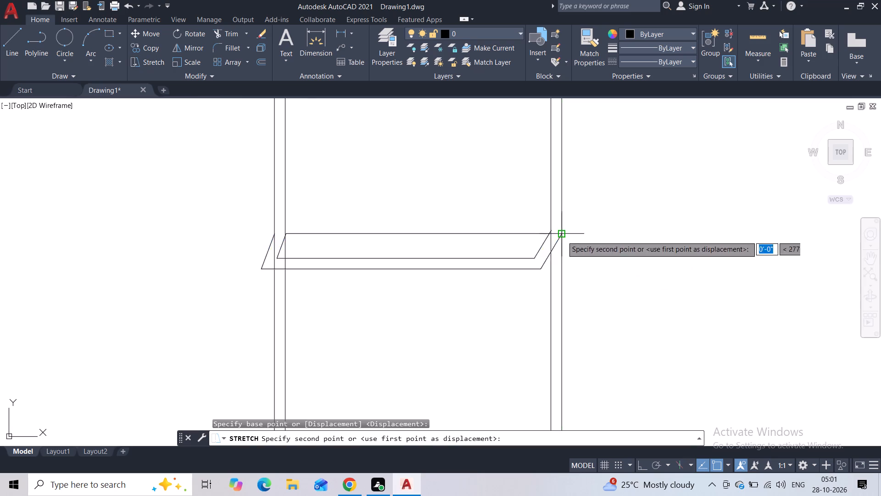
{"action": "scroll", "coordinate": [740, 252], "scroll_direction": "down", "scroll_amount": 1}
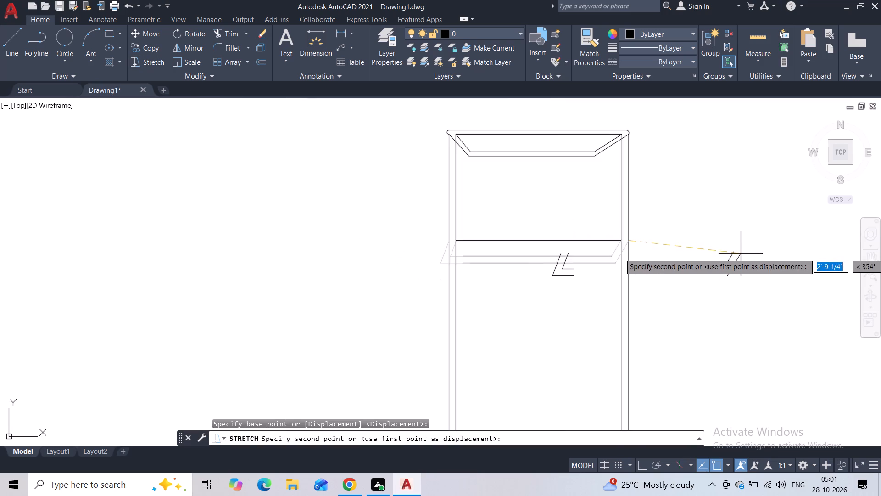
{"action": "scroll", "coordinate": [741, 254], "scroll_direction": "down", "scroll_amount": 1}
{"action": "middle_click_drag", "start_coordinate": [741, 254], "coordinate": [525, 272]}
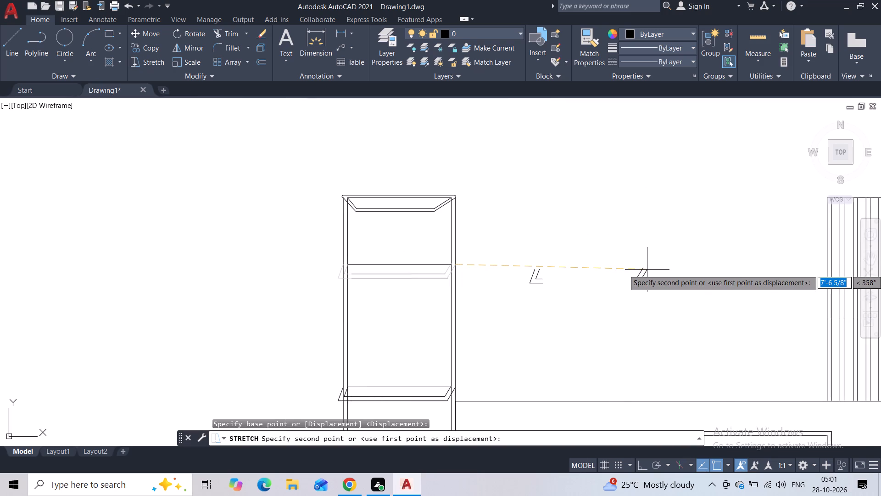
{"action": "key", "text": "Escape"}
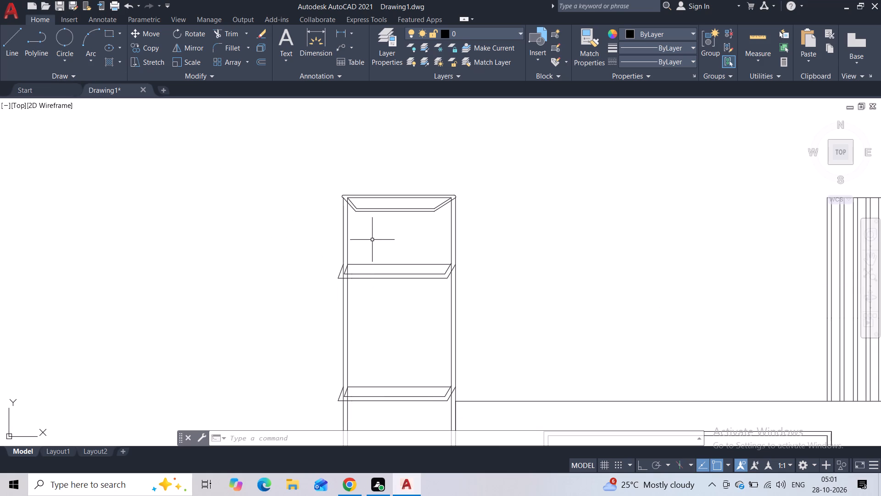
Draw a three-sided horizontal shelf outline about 17'-4" long from the tall frame's outer right vertical across the slats, ending at the second shelf's outer right corner.
{"action": "left_click", "coordinate": [17, 58]}
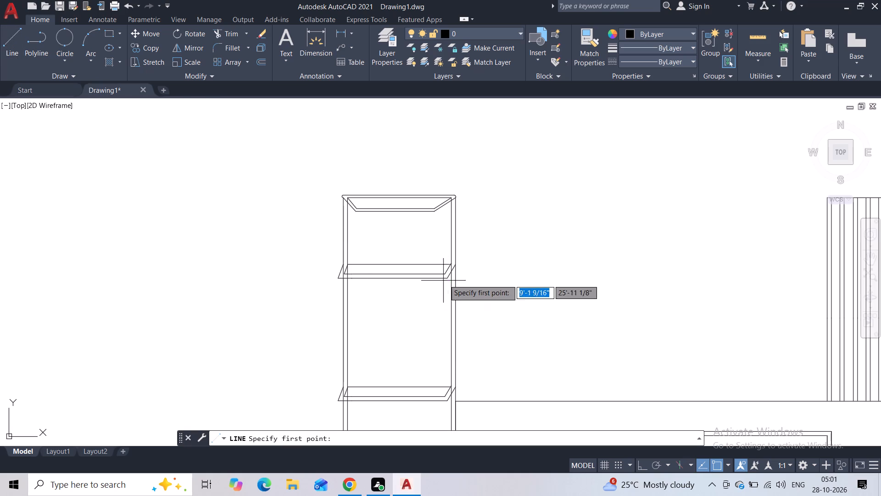
{"action": "scroll", "coordinate": [446, 276], "scroll_direction": "up", "scroll_amount": 2}
{"action": "scroll", "coordinate": [438, 219], "scroll_direction": "down", "scroll_amount": 1}
{"action": "middle_click_drag", "start_coordinate": [438, 219], "coordinate": [318, 220]}
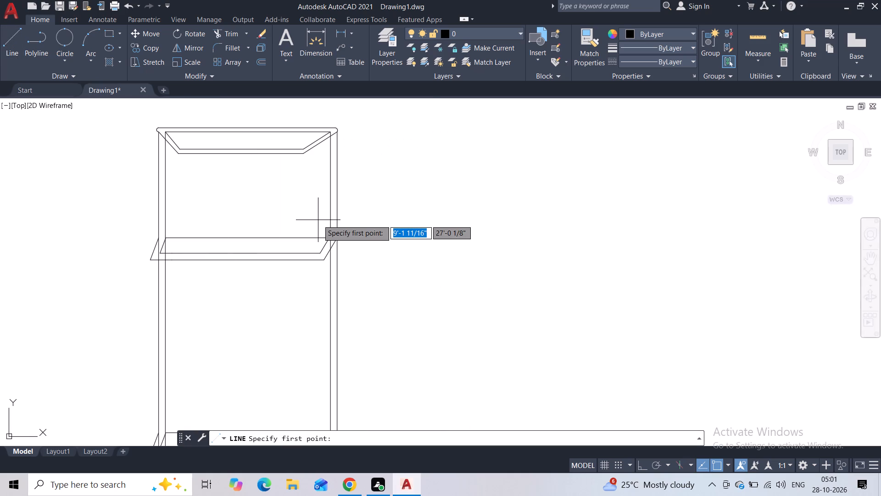
{"action": "left_click", "coordinate": [342, 198]}
{"action": "middle_click_drag", "start_coordinate": [513, 196], "coordinate": [512, 198]}
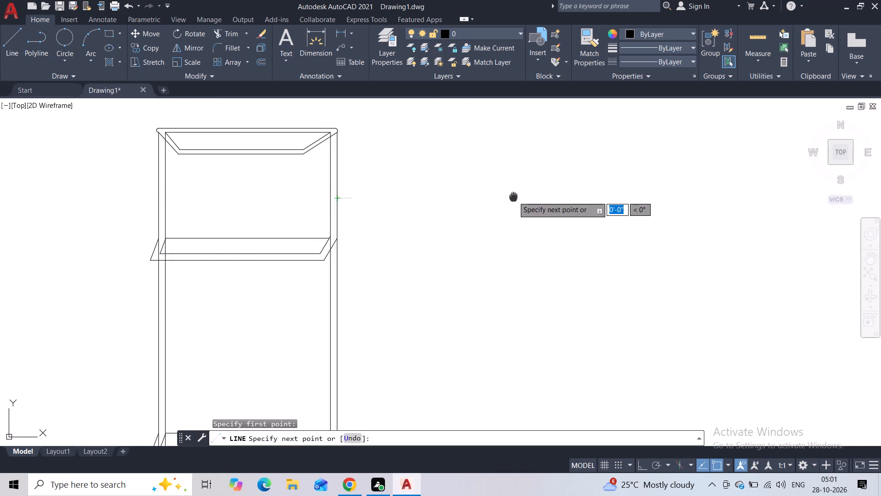
{"action": "middle_click_drag", "start_coordinate": [512, 198], "coordinate": [251, 228]}
{"action": "scroll", "coordinate": [251, 228], "scroll_direction": "down", "scroll_amount": 2}
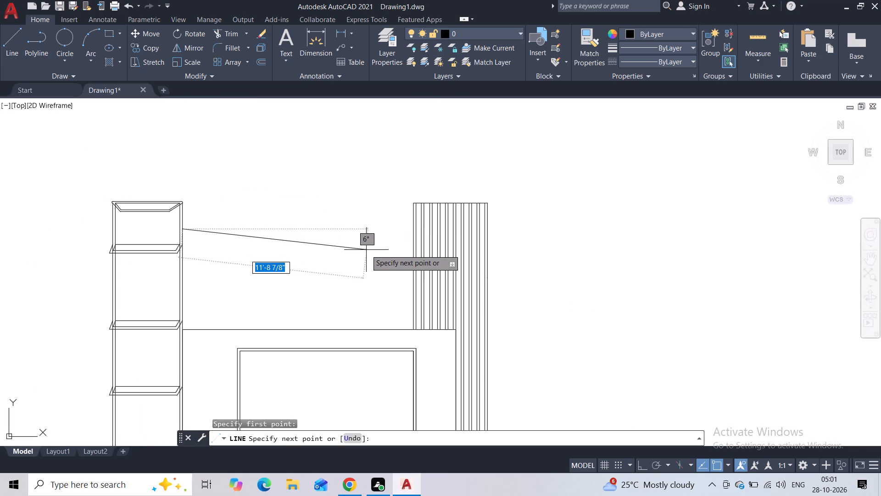
{"action": "key", "text": "F8"}
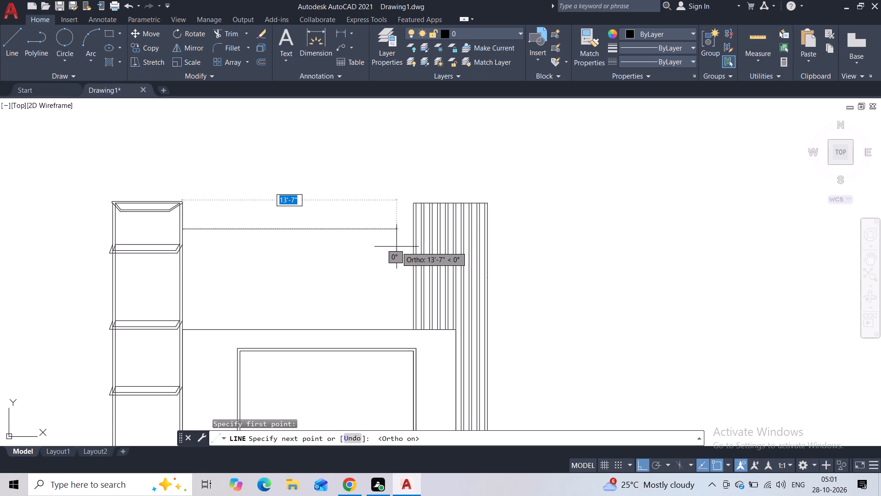
{"action": "scroll", "coordinate": [452, 326], "scroll_direction": "up", "scroll_amount": 2}
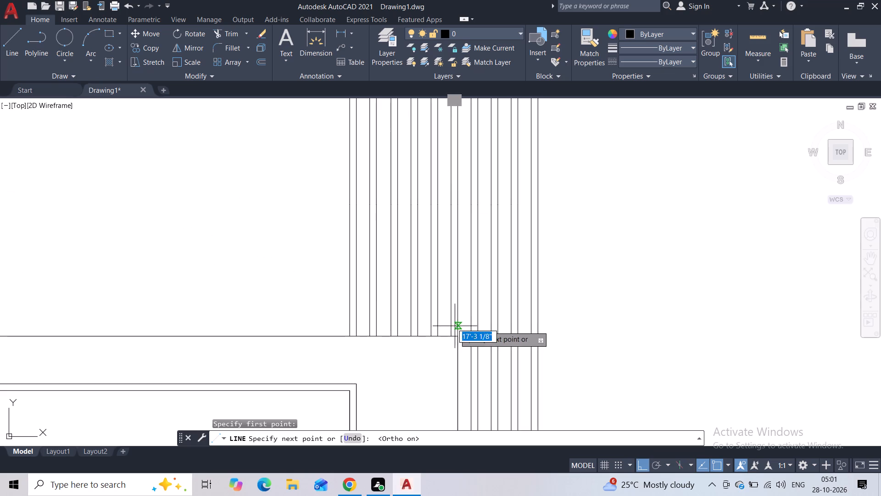
{"action": "middle_click_drag", "start_coordinate": [456, 185], "coordinate": [433, 309]}
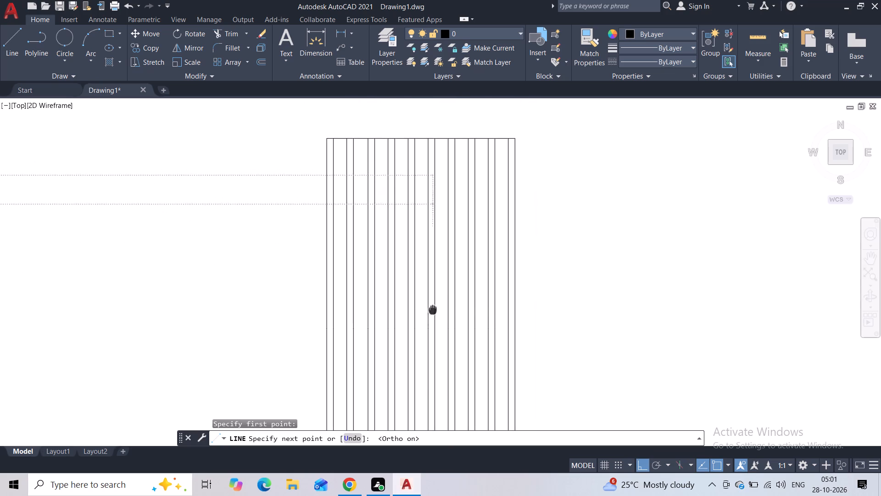
{"action": "middle_click_drag", "start_coordinate": [433, 309], "coordinate": [433, 309]}
{"action": "left_click", "coordinate": [437, 202]}
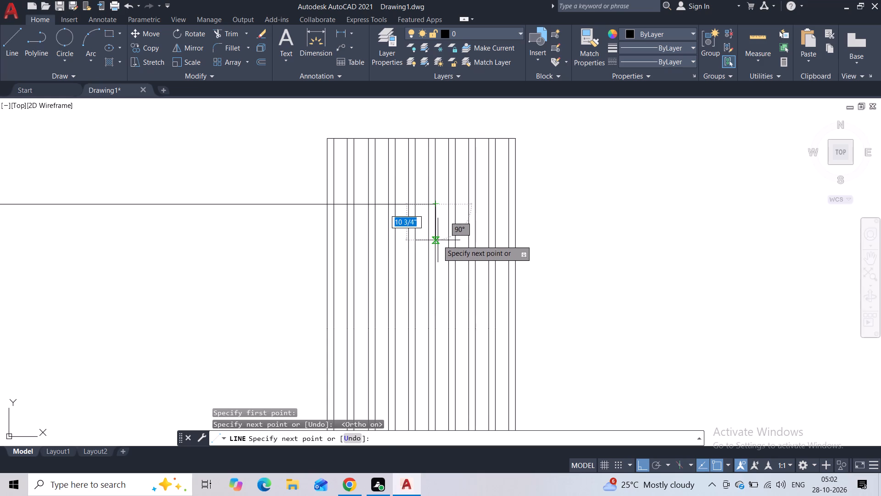
{"action": "left_click", "coordinate": [437, 243]}
{"action": "middle_click_drag", "start_coordinate": [232, 270], "coordinate": [630, 238]}
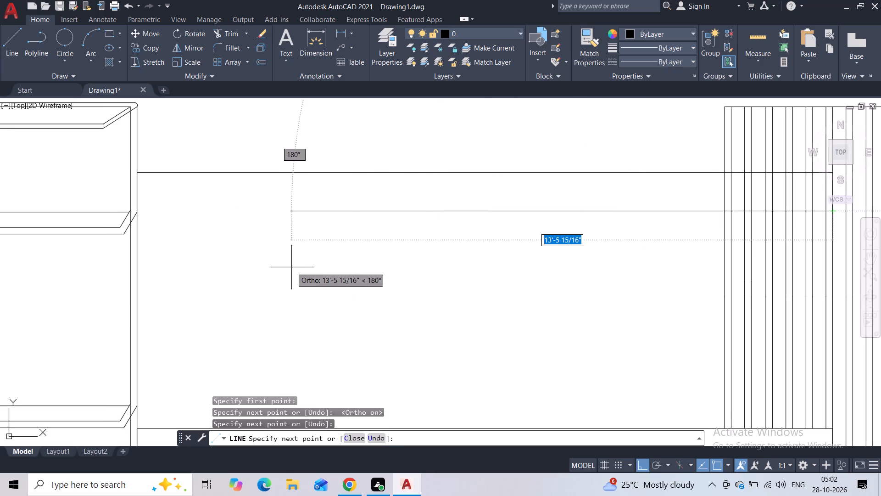
{"action": "left_click", "coordinate": [135, 213]}
{"action": "key", "text": "Escape"}
Draw the long shelf's inner edge: a slant about 7" from its lower left corner, a run about 16'-6", and a slant to its lower right corner.
{"action": "scroll", "coordinate": [218, 238], "scroll_direction": "down", "scroll_amount": 1}
{"action": "middle_click_drag", "start_coordinate": [245, 246], "coordinate": [228, 247]}
{"action": "scroll", "coordinate": [228, 247], "scroll_direction": "down", "scroll_amount": 1}
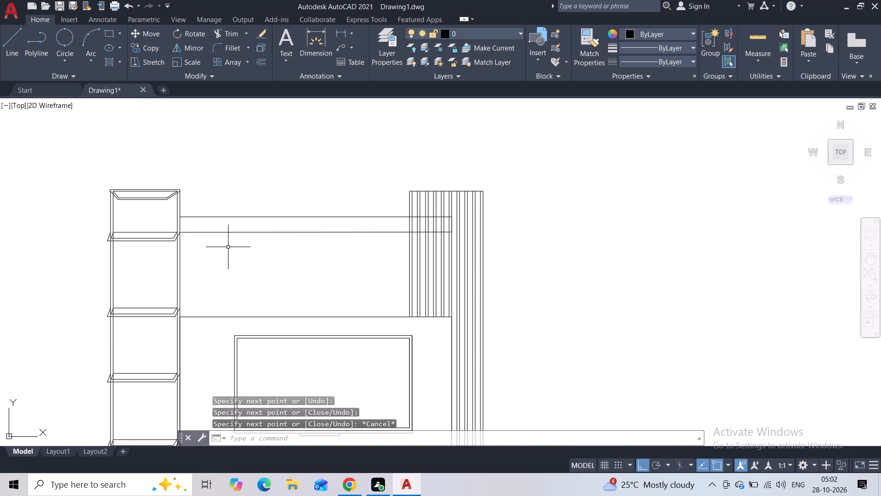
{"action": "left_click", "coordinate": [12, 42]}
{"action": "scroll", "coordinate": [162, 234], "scroll_direction": "up", "scroll_amount": 2}
{"action": "scroll", "coordinate": [202, 228], "scroll_direction": "up", "scroll_amount": 2}
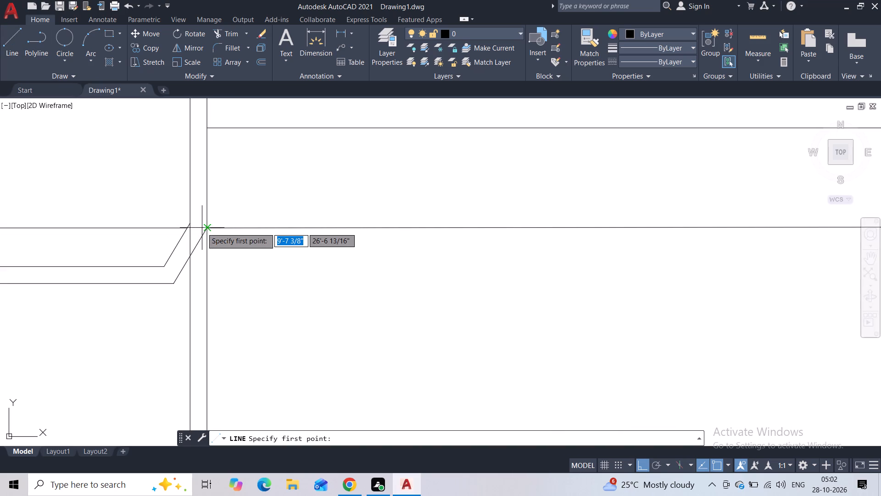
{"action": "left_click", "coordinate": [202, 228]}
{"action": "key", "text": "F8"}
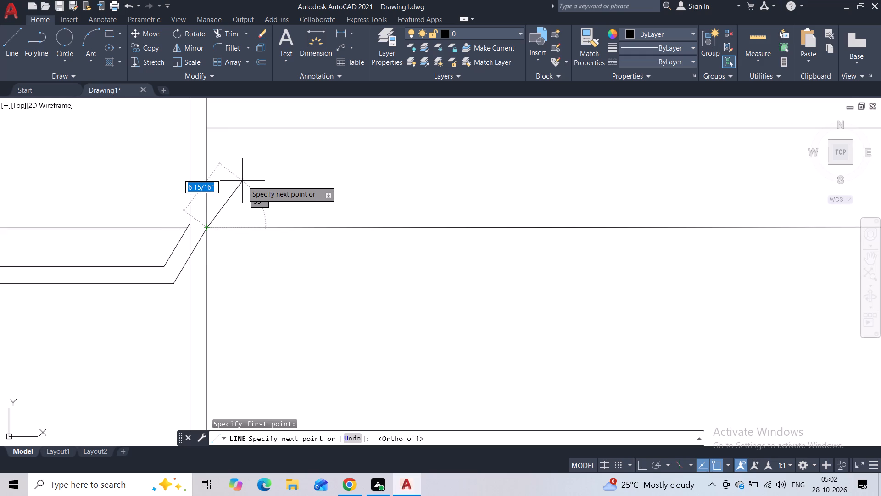
{"action": "left_click", "coordinate": [242, 181]}
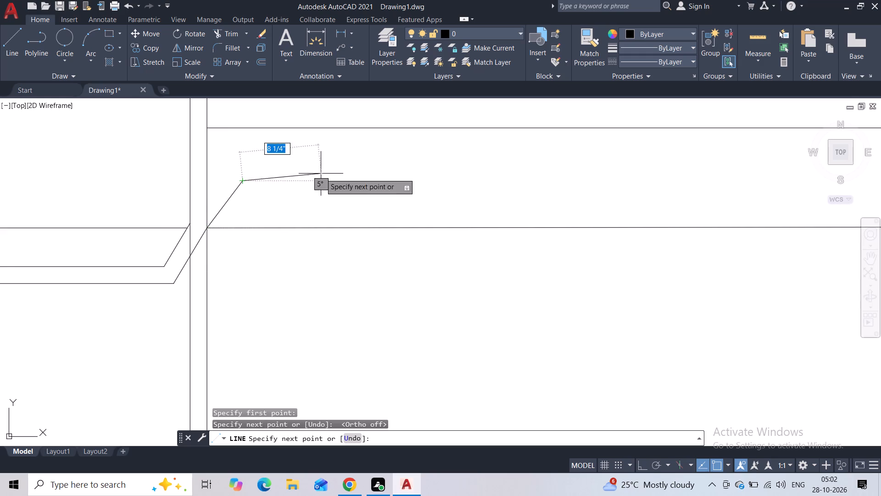
{"action": "middle_click_drag", "start_coordinate": [370, 177], "coordinate": [233, 178]}
{"action": "scroll", "coordinate": [233, 178], "scroll_direction": "down", "scroll_amount": 3}
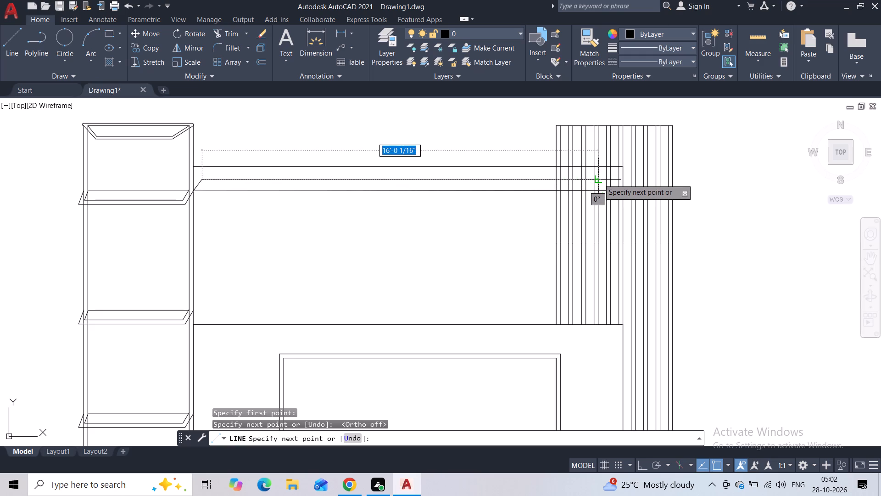
{"action": "scroll", "coordinate": [610, 179], "scroll_direction": "up", "scroll_amount": 2}
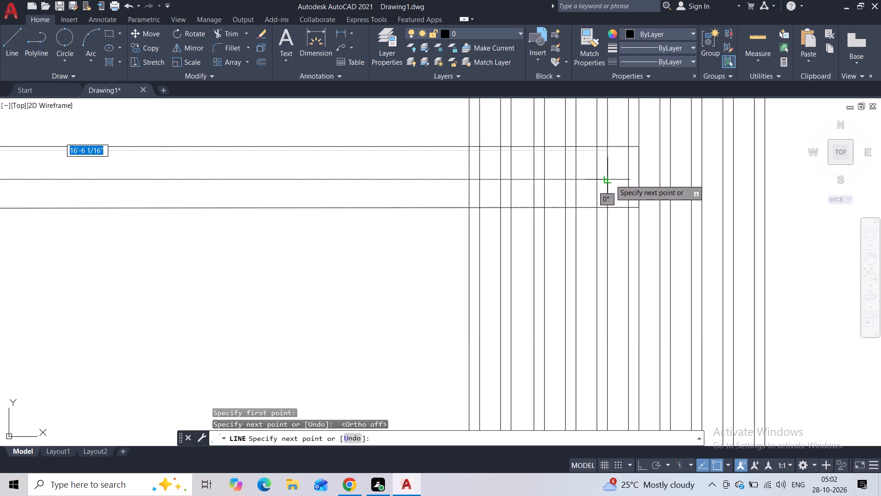
{"action": "left_click", "coordinate": [612, 182]}
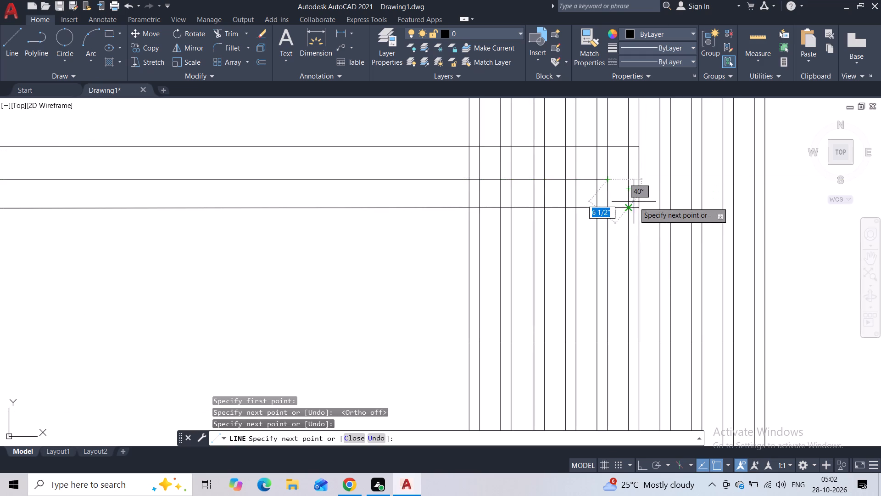
{"action": "left_click", "coordinate": [636, 204]}
{"action": "key", "text": "Escape"}
{"action": "scroll", "coordinate": [581, 184], "scroll_direction": "down", "scroll_amount": 2}
{"action": "scroll", "coordinate": [409, 221], "scroll_direction": "down", "scroll_amount": 1}
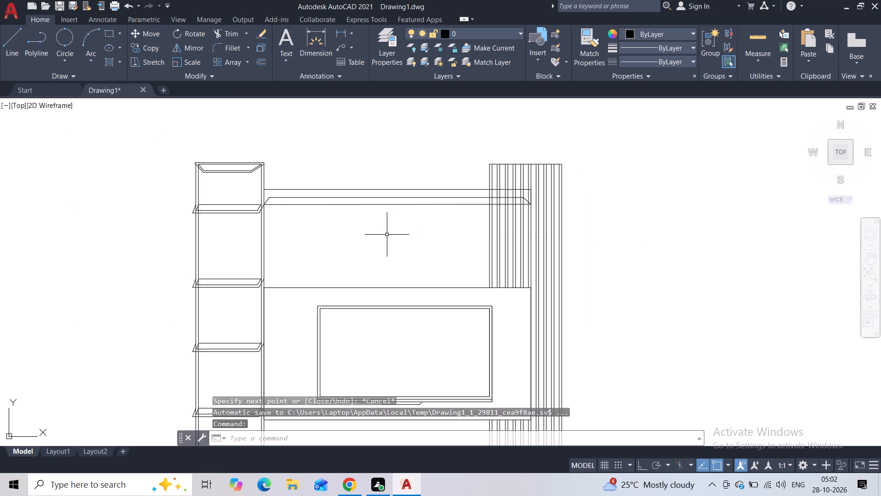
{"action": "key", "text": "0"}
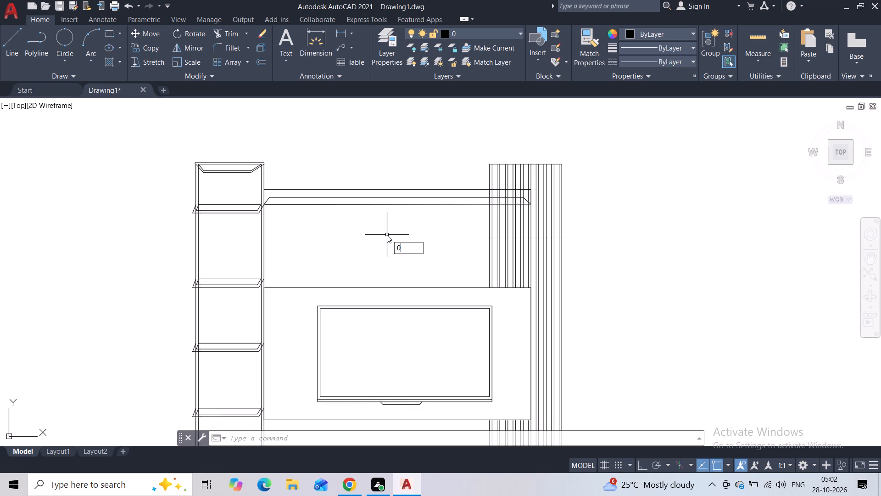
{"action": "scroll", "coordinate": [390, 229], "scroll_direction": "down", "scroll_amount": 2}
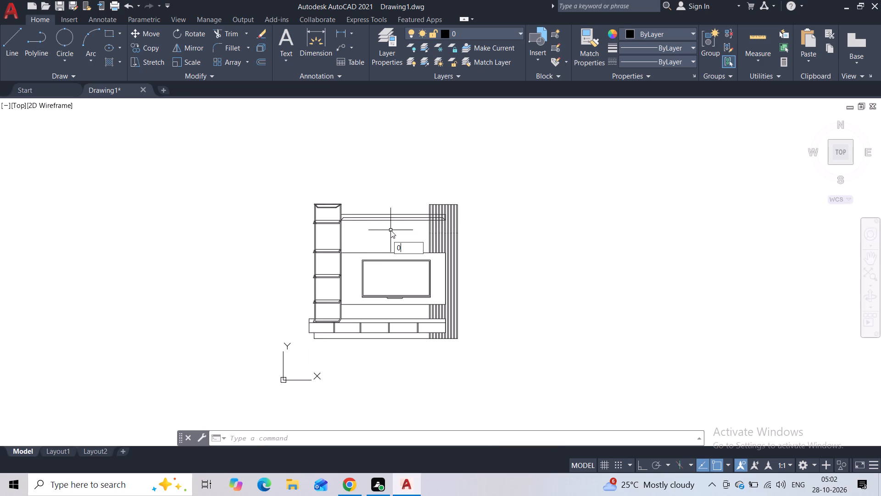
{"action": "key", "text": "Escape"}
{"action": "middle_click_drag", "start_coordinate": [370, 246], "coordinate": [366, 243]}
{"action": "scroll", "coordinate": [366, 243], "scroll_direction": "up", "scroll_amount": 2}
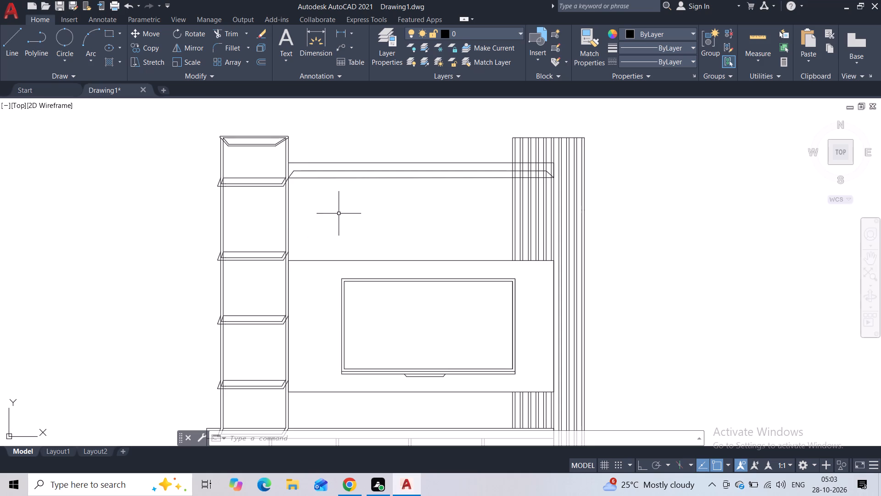
Draw a closed, roughly square outline of four lines, about 3' high, in the empty space left of the shelved frame.
{"action": "middle_click_drag", "start_coordinate": [291, 350], "coordinate": [297, 233]}
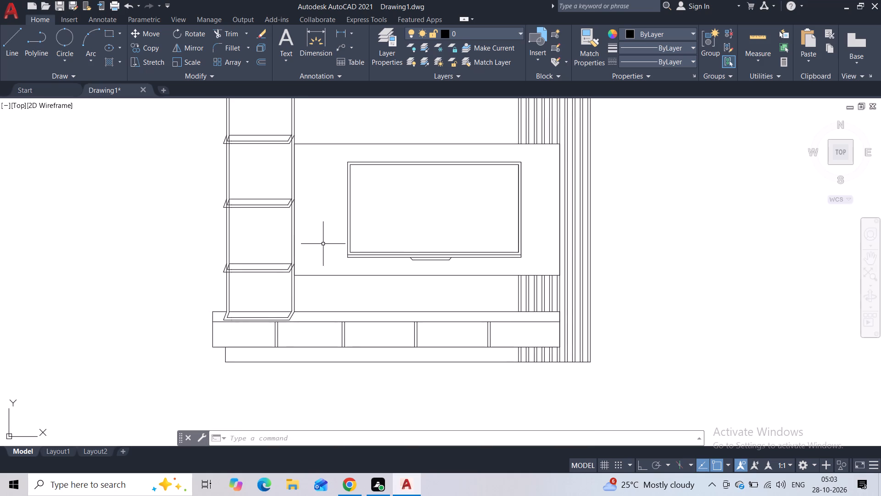
{"action": "left_click", "coordinate": [11, 51]}
{"action": "left_click", "coordinate": [62, 236]}
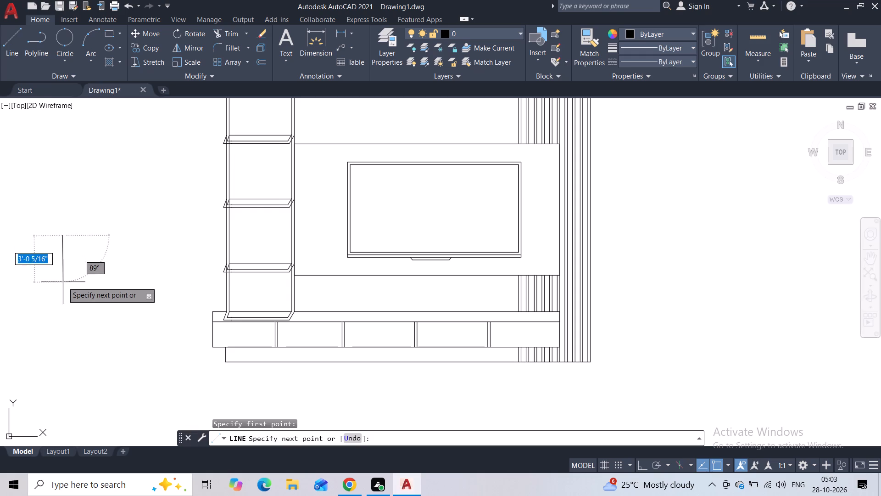
{"action": "left_click", "coordinate": [63, 282]}
{"action": "left_click", "coordinate": [115, 282]}
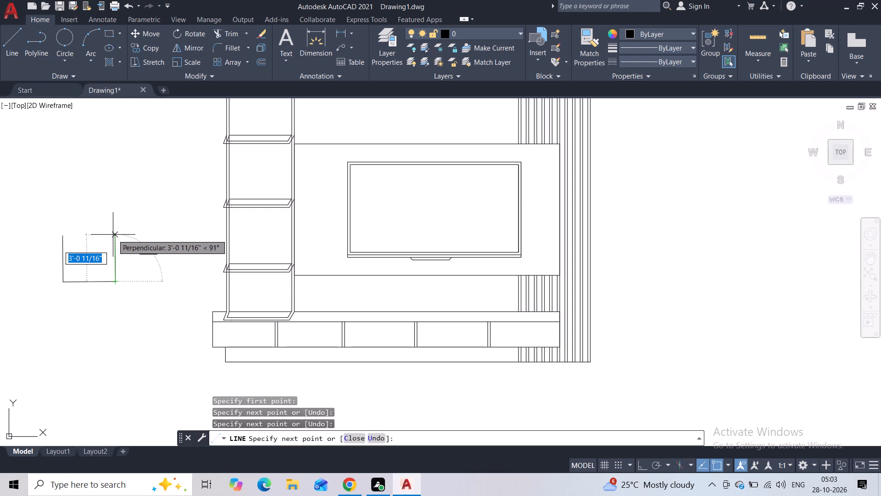
{"action": "left_click", "coordinate": [113, 235]}
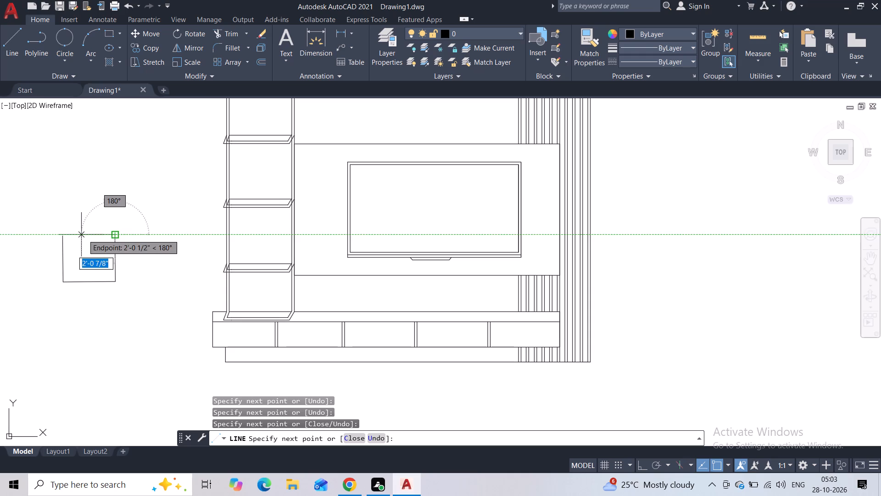
{"action": "left_click", "coordinate": [66, 236]}
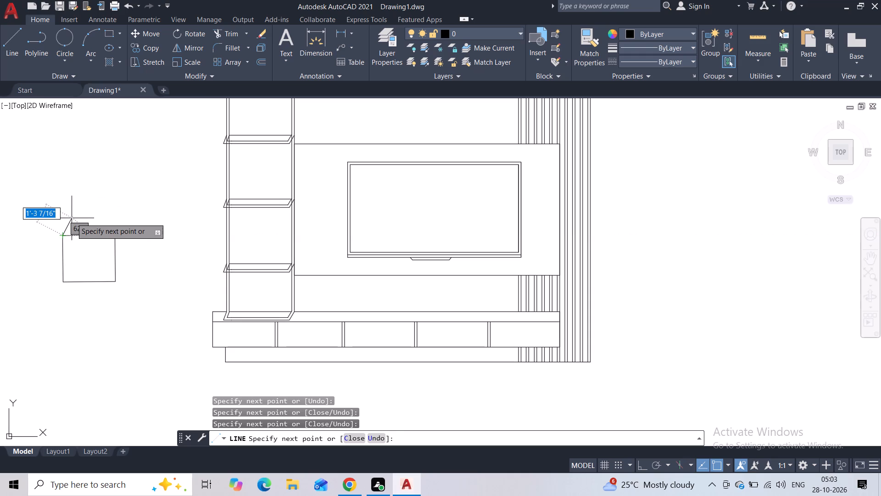
{"action": "key", "text": "Escape"}
Draw a second closed four-line outline about 3'-6" wide and 3' high, overlapping the first and offset down to its right.
{"action": "scroll", "coordinate": [69, 268], "scroll_direction": "up", "scroll_amount": 2}
{"action": "key", "text": "space"}
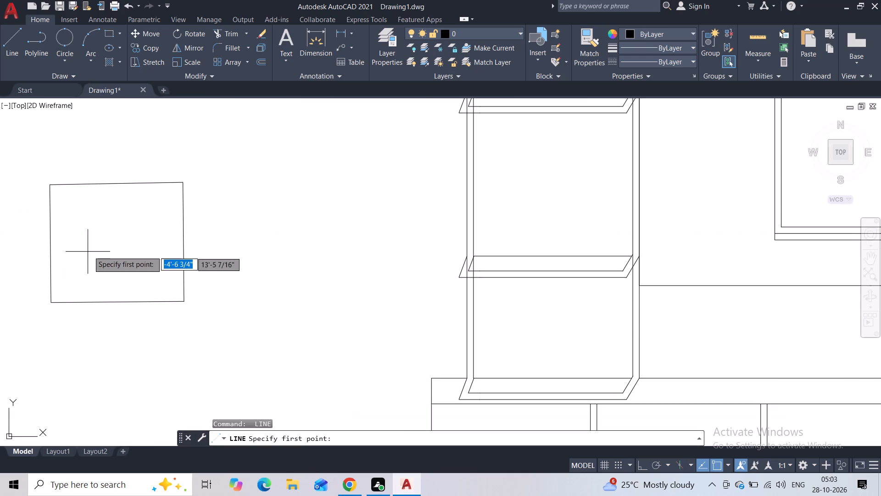
{"action": "left_click", "coordinate": [102, 236]}
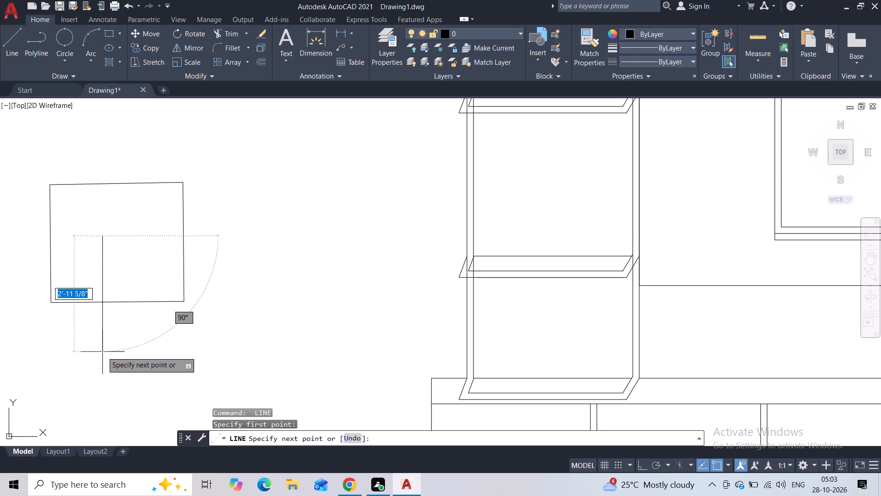
{"action": "left_click", "coordinate": [102, 352]}
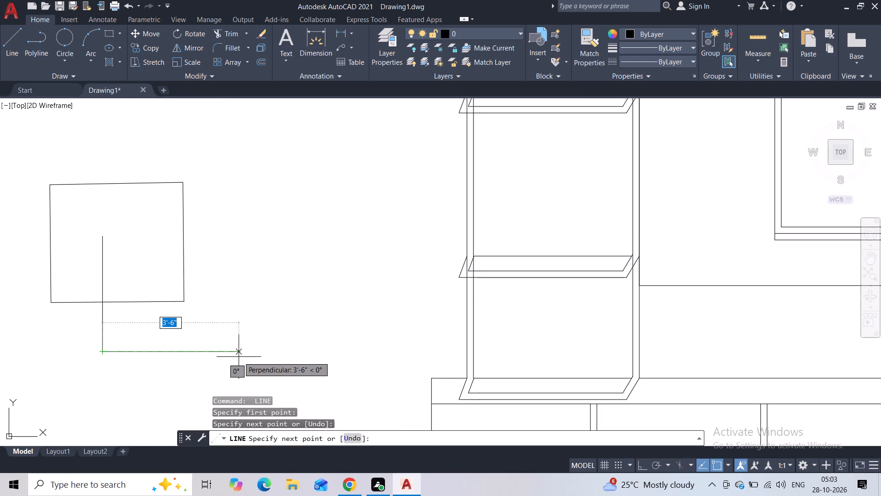
{"action": "left_click", "coordinate": [239, 357]}
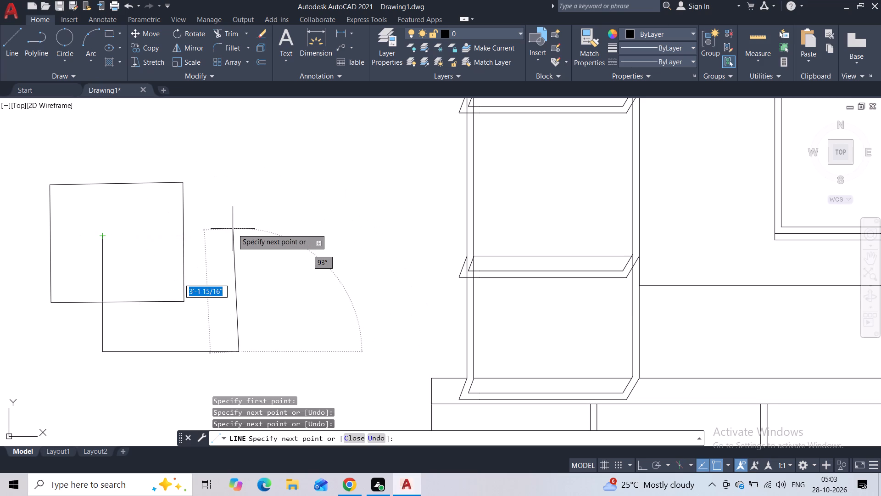
{"action": "left_click", "coordinate": [239, 231]}
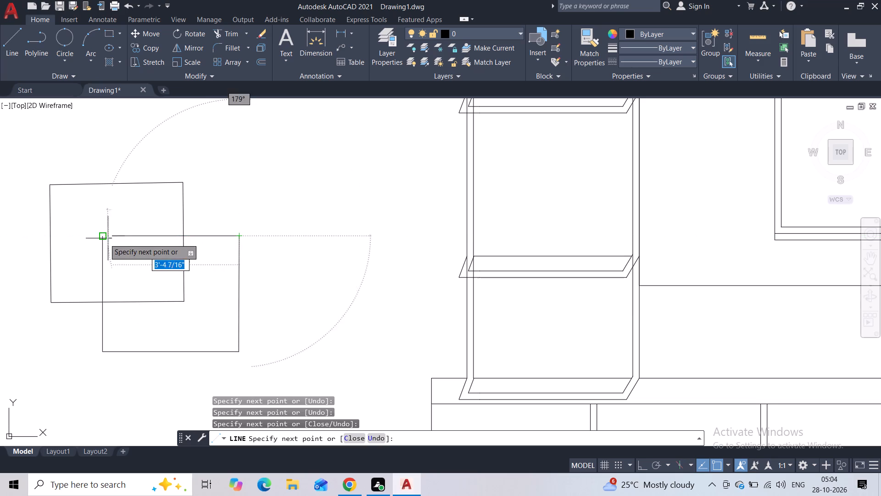
{"action": "left_click", "coordinate": [101, 239]}
{"action": "key", "text": "Escape"}
Connect the two outlines' upper right corners and upper left corners with slanted lines.
{"action": "key", "text": "space"}
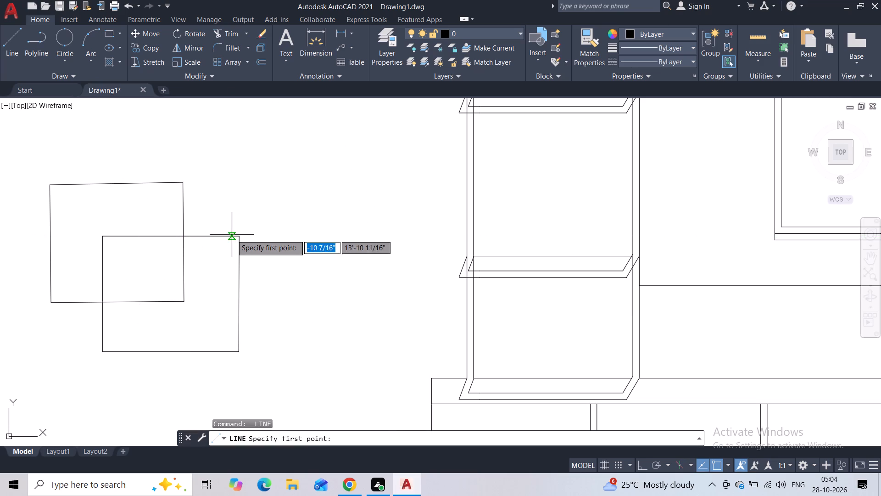
{"action": "left_click", "coordinate": [238, 237]}
{"action": "left_click", "coordinate": [182, 186]}
{"action": "key", "text": "Escape"}
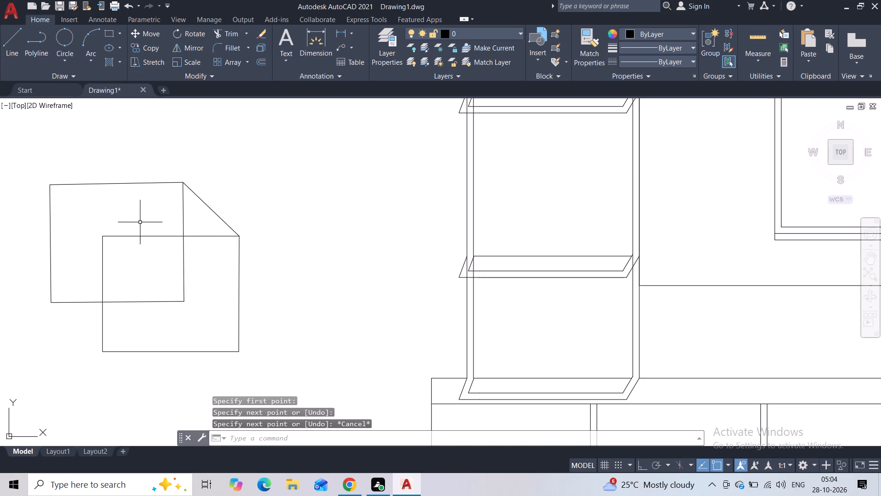
{"action": "key", "text": "space"}
{"action": "left_click", "coordinate": [105, 241]}
{"action": "left_click", "coordinate": [54, 187]}
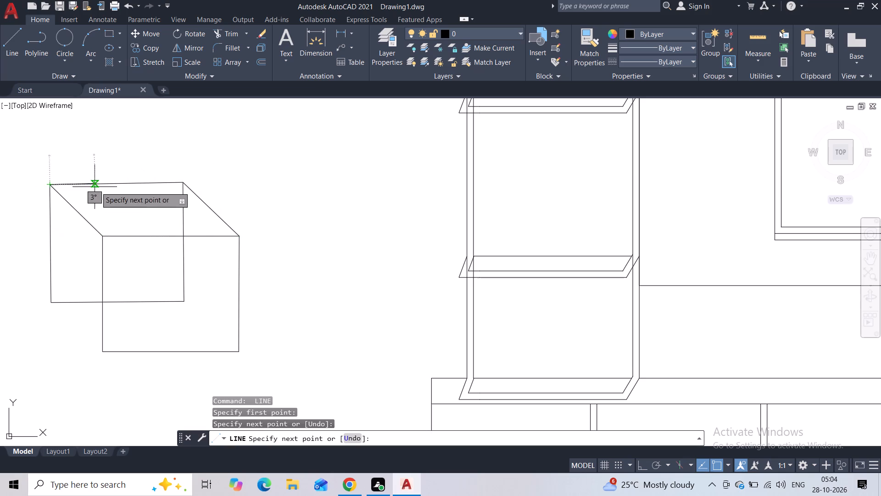
{"action": "key", "text": "space"}
Connect the two outlines' lower left corners and lower right corners with slanted lines to complete the wireframe cube.
{"action": "key", "text": "space"}
{"action": "left_click", "coordinate": [53, 305]}
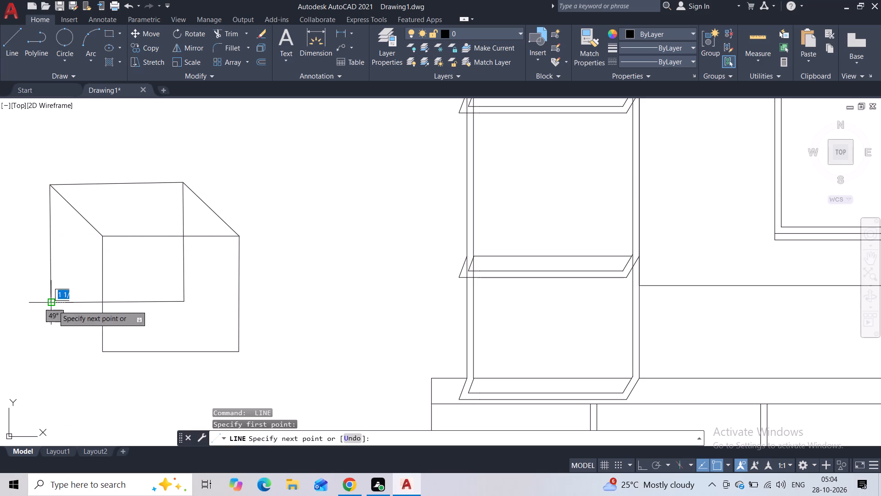
{"action": "left_click", "coordinate": [100, 349]}
{"action": "key", "text": "Escape"}
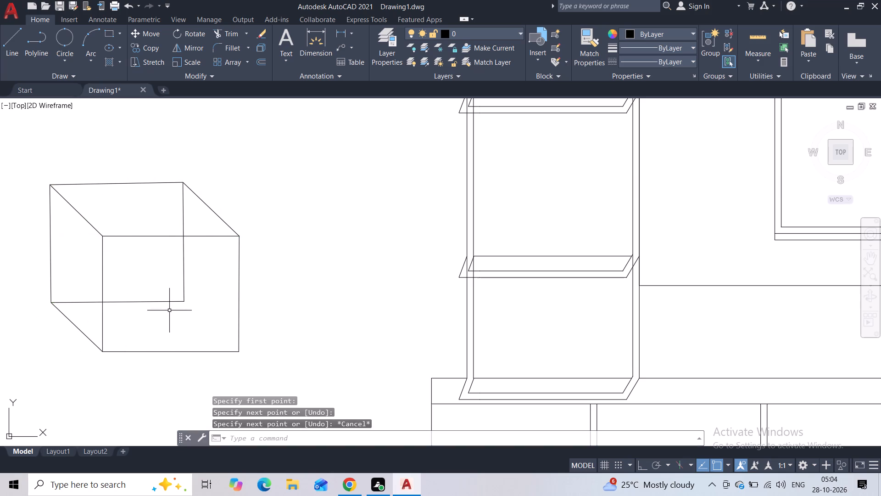
{"action": "key", "text": "space"}
{"action": "left_click", "coordinate": [189, 301]}
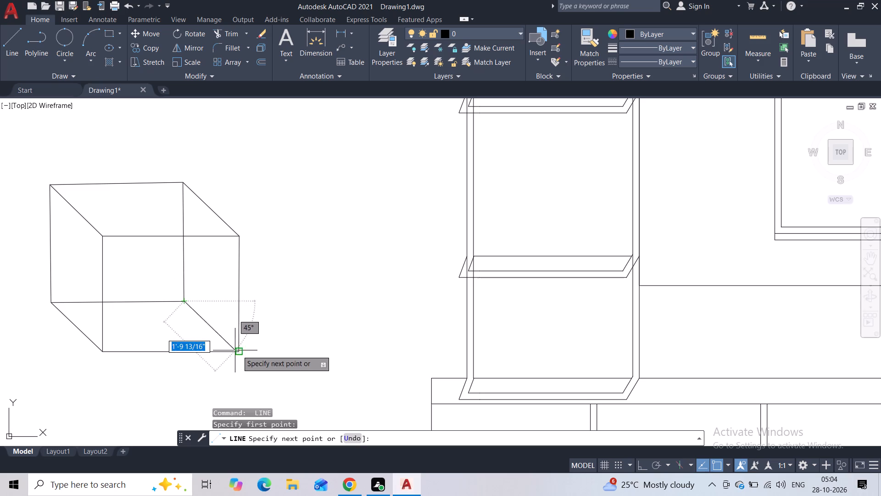
{"action": "left_click", "coordinate": [236, 349]}
{"action": "key", "text": "Escape"}
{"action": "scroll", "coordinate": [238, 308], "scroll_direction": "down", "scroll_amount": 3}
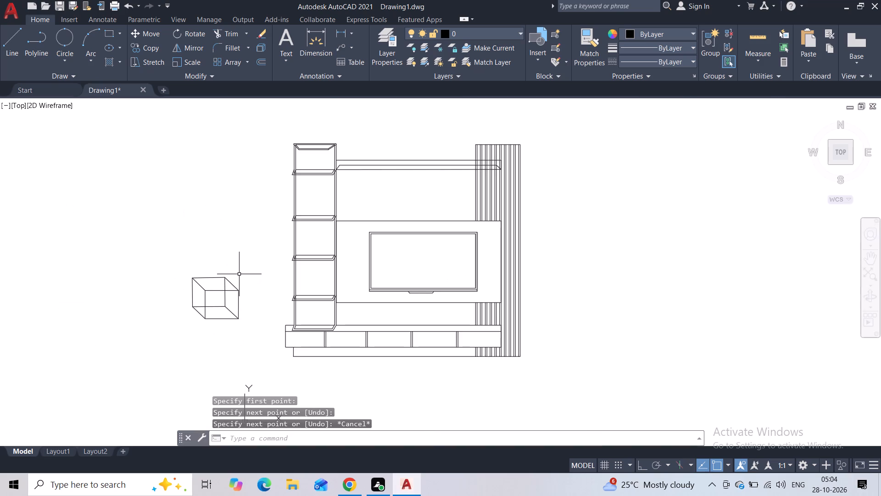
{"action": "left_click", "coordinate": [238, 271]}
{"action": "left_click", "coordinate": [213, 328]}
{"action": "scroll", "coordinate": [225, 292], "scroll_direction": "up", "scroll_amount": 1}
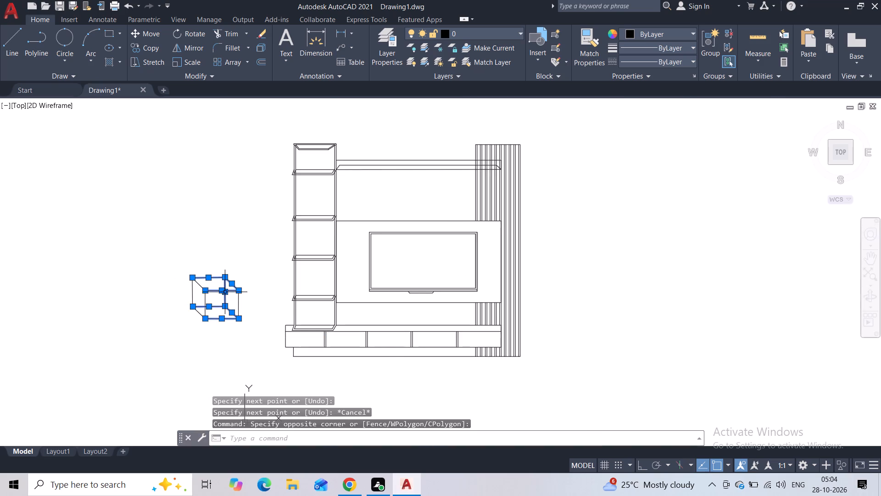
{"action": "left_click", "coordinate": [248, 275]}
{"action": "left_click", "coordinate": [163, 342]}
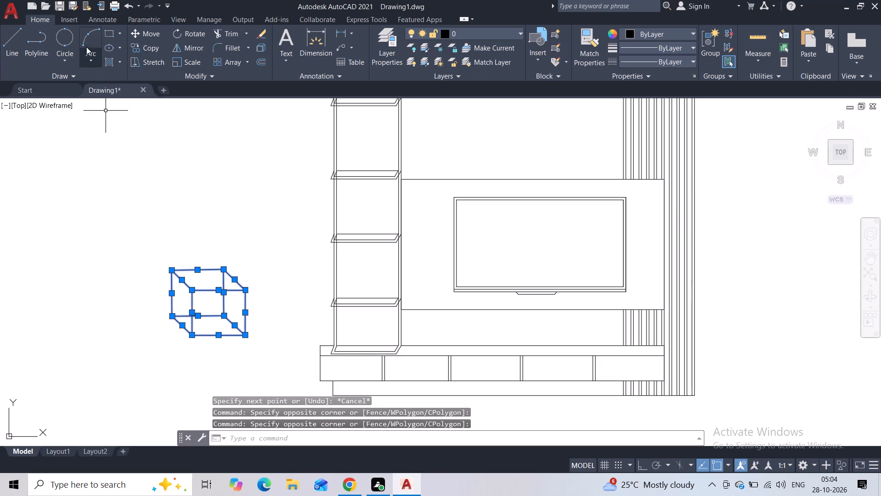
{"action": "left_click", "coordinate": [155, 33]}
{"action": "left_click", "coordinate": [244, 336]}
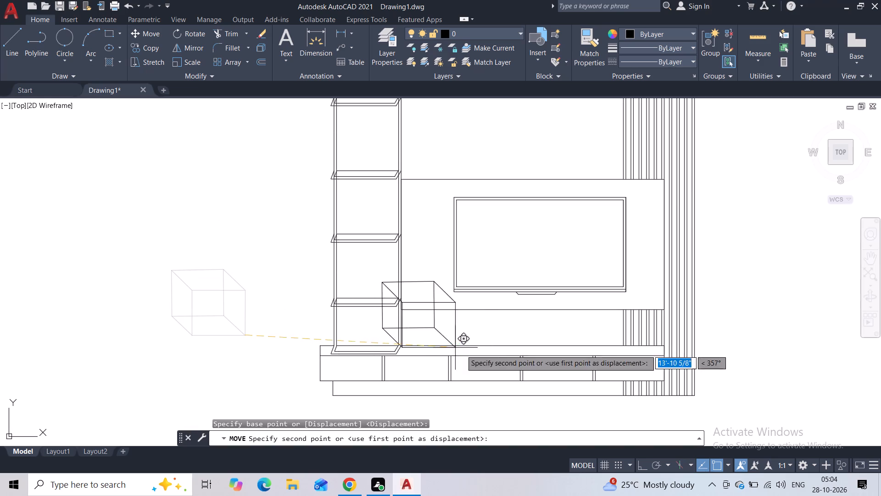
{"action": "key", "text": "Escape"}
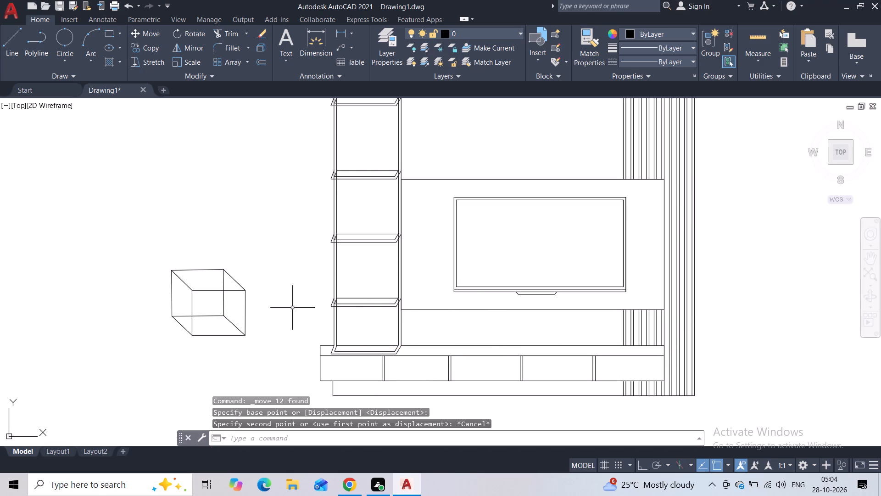
Shorten the cube's rear top edge from its right end to about 2'-6" long.
{"action": "scroll", "coordinate": [203, 287], "scroll_direction": "up", "scroll_amount": 2}
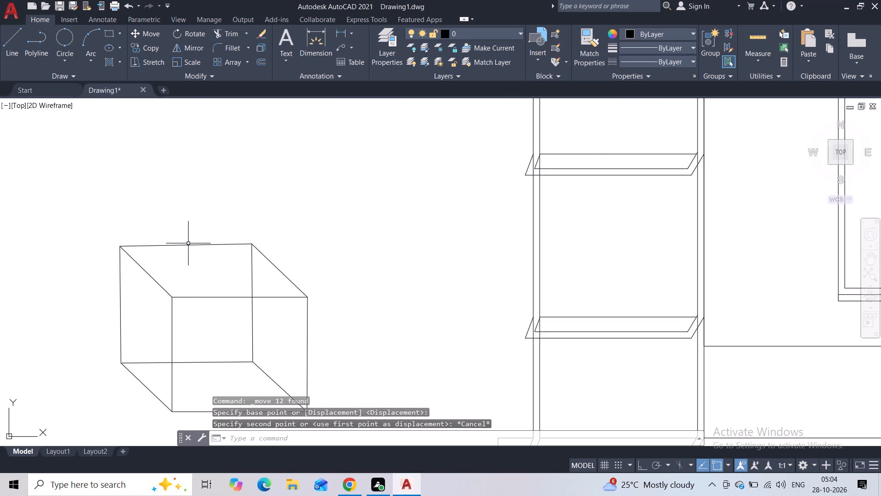
{"action": "left_click", "coordinate": [188, 243]}
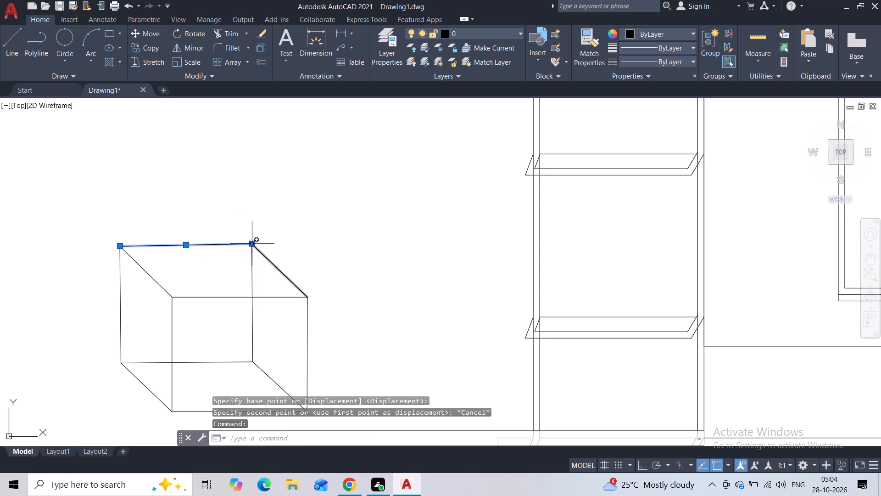
{"action": "left_click", "coordinate": [252, 244]}
{"action": "left_click", "coordinate": [222, 248]}
{"action": "key", "text": "Escape"}
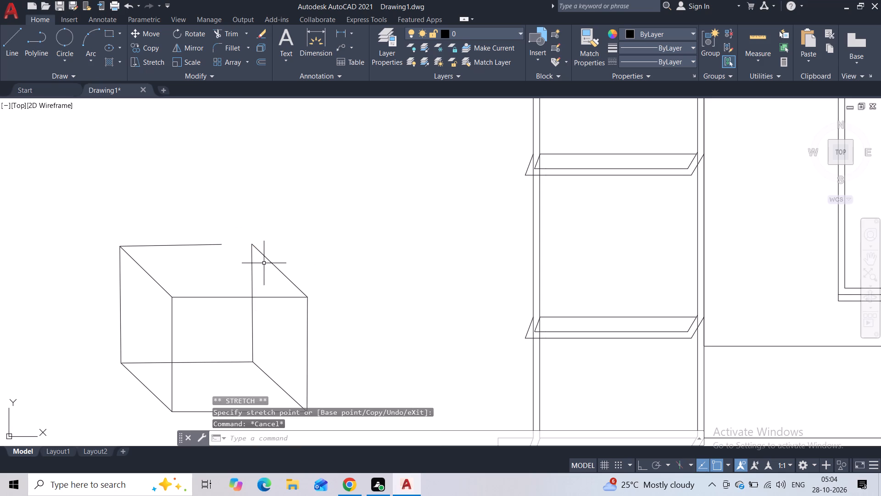
Move the cube's upper right slanted edge leftward so its upper end meets the shortened rear top edge's right end.
{"action": "left_click", "coordinate": [264, 254]}
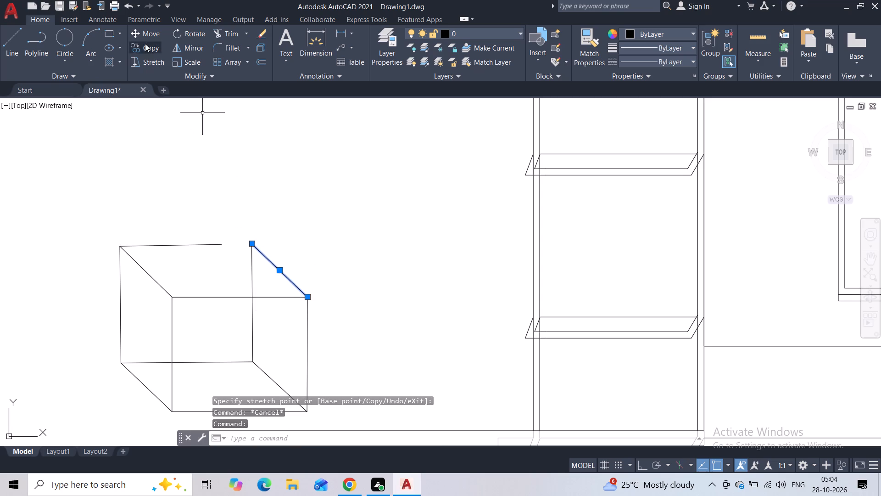
{"action": "left_click", "coordinate": [137, 31]}
{"action": "left_click", "coordinate": [253, 242]}
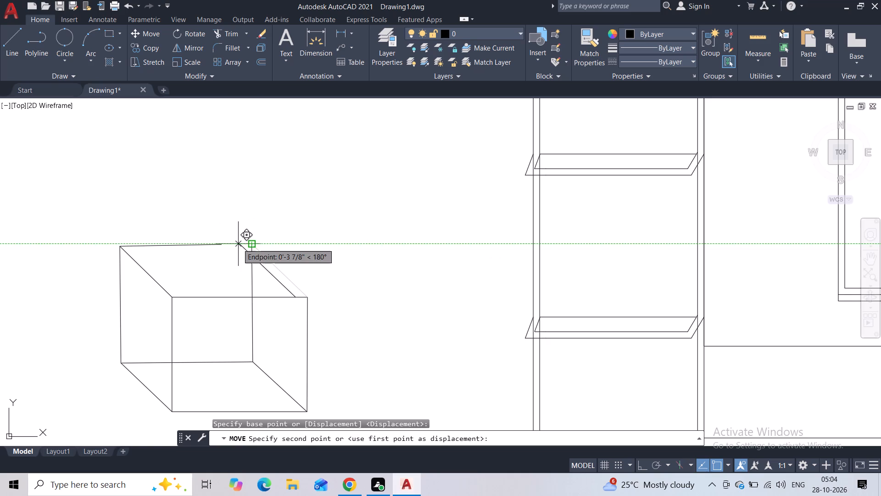
{"action": "left_click", "coordinate": [224, 245]}
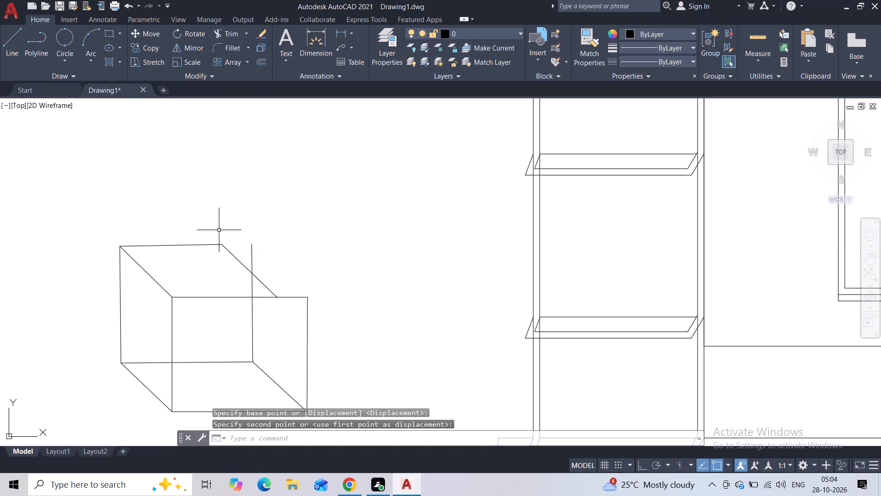
Shorten the cube's rear top edge from its right end to about 2'-1" long.
{"action": "left_click", "coordinate": [201, 245]}
{"action": "left_click", "coordinate": [223, 247]}
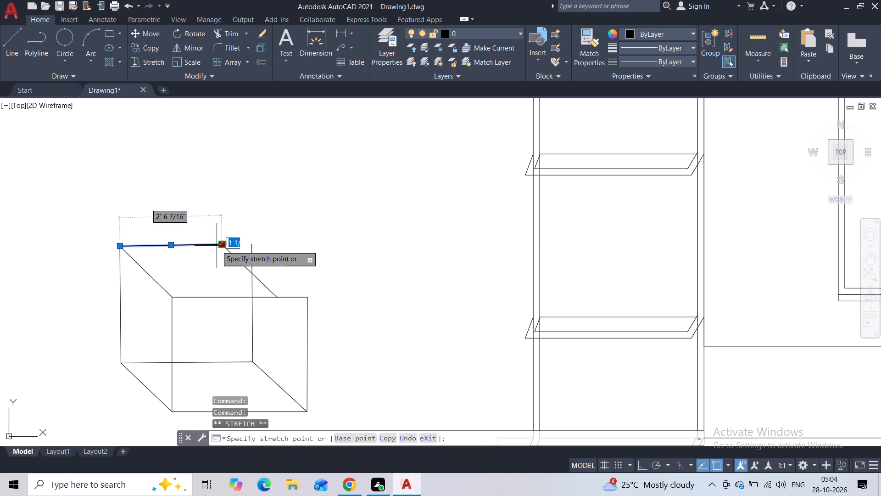
{"action": "left_click", "coordinate": [201, 246]}
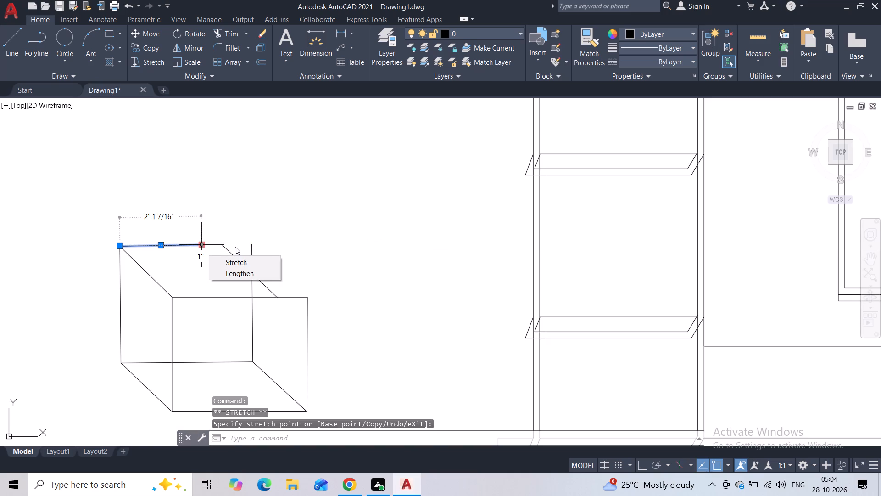
{"action": "key", "text": "Escape"}
{"action": "left_click", "coordinate": [234, 242]}
{"action": "left_click", "coordinate": [226, 254]}
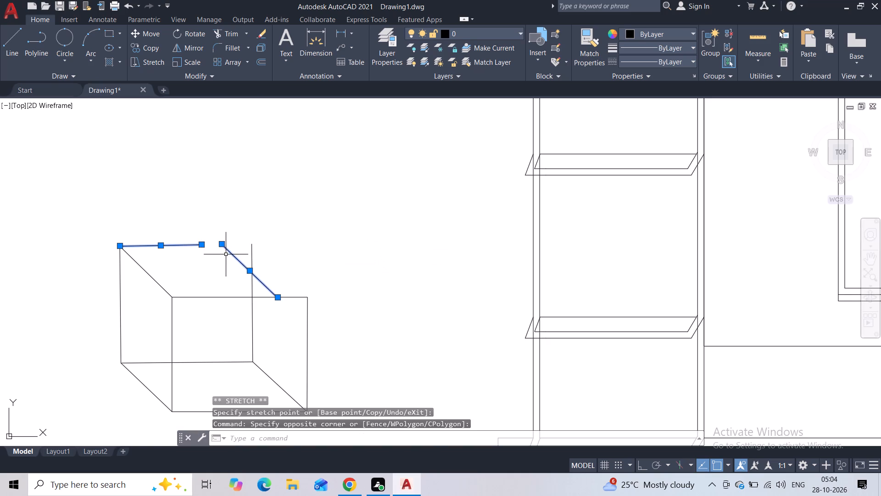
{"action": "key", "text": "Escape"}
Draw a 1' by 1' square from orthogonal lines in the empty space above the wireframe cube.
{"action": "left_click", "coordinate": [18, 45]}
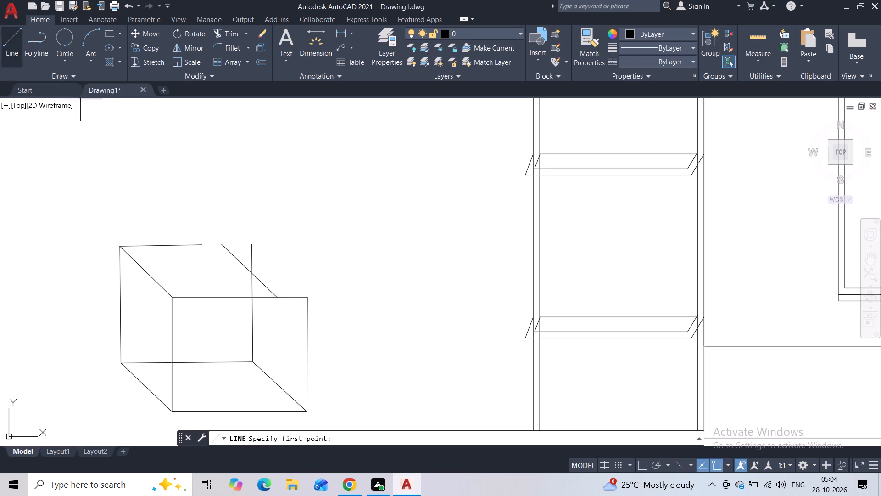
{"action": "left_click", "coordinate": [240, 148]}
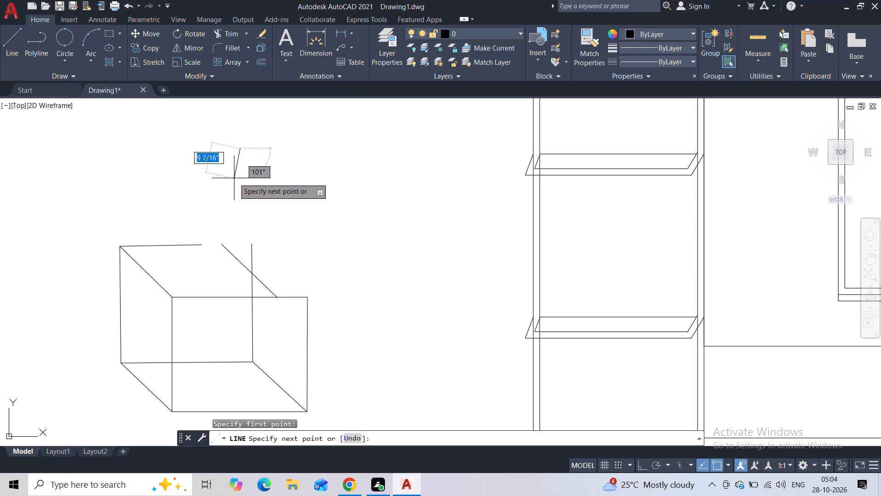
{"action": "key", "text": "F8"}
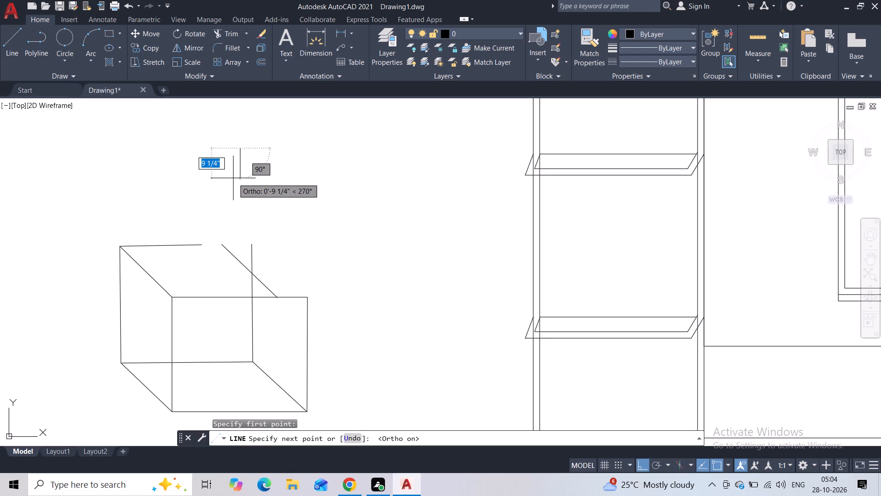
{"action": "key", "text": "2"}
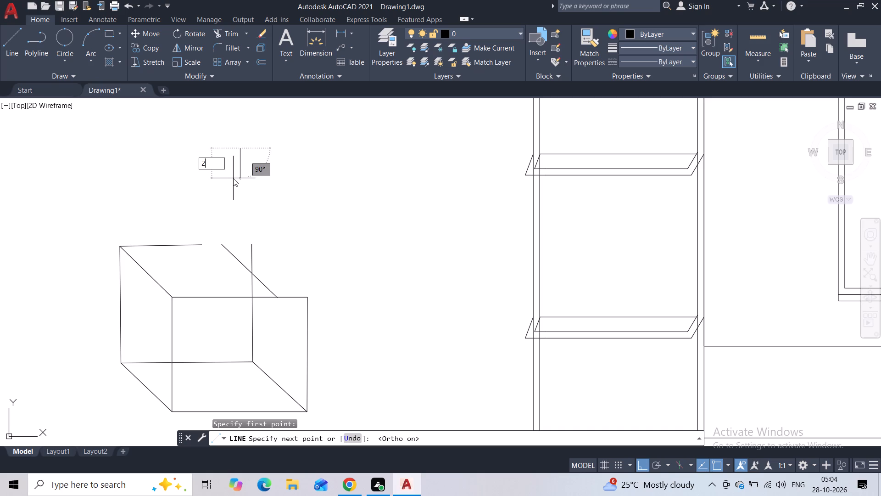
{"action": "key", "text": "BackSpace"}
{"action": "type", "text": "1'"}
{"action": "key", "text": "Return"}
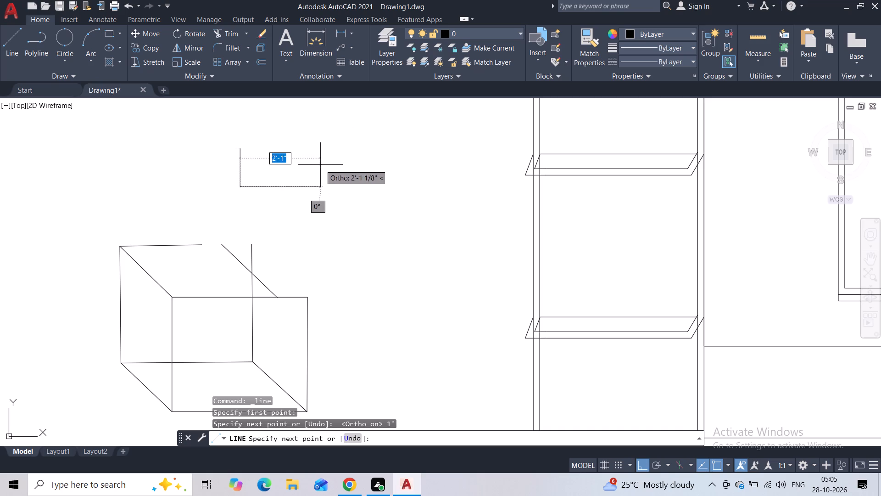
{"action": "key", "text": "1"}
{"action": "key", "text": "apostrophe"}
{"action": "key", "text": "Return"}
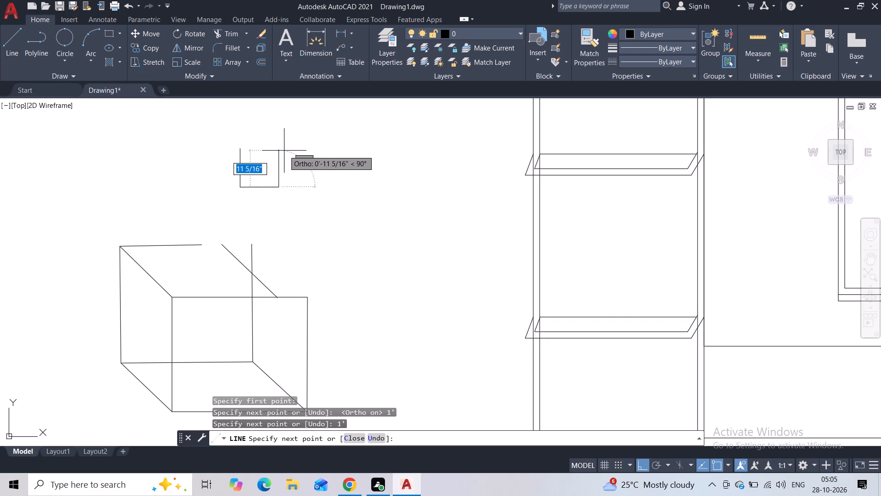
{"action": "type", "text": "1'"}
{"action": "key", "text": "Return"}
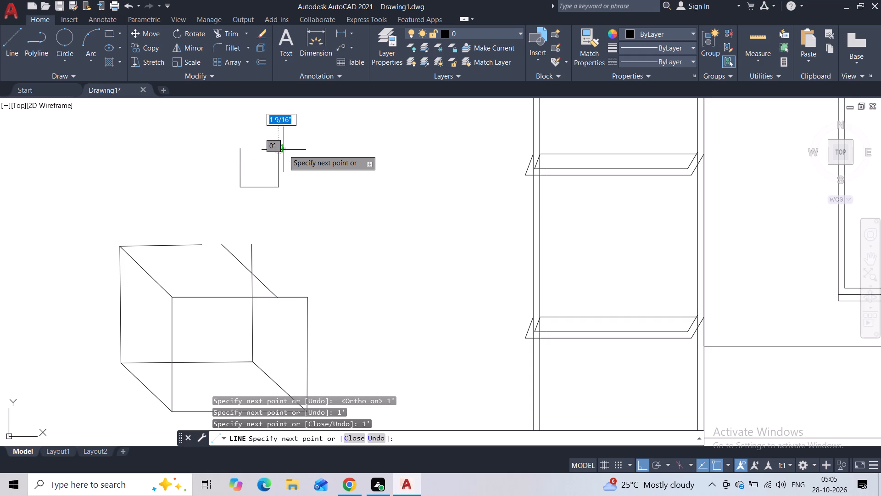
{"action": "left_click", "coordinate": [236, 148]}
{"action": "key", "text": "Escape"}
Copy the square diagonally down and right, placing the copy's upper left corner about 4" left of the original's right edge midpoint.
{"action": "left_click", "coordinate": [273, 139]}
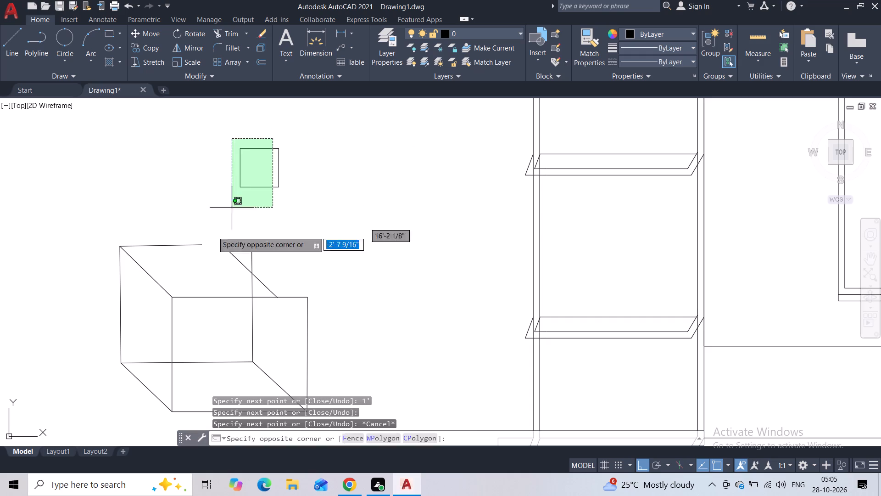
{"action": "left_click", "coordinate": [212, 232]}
{"action": "left_click_drag", "start_coordinate": [304, 153], "coordinate": [296, 158]}
{"action": "left_click", "coordinate": [214, 188]}
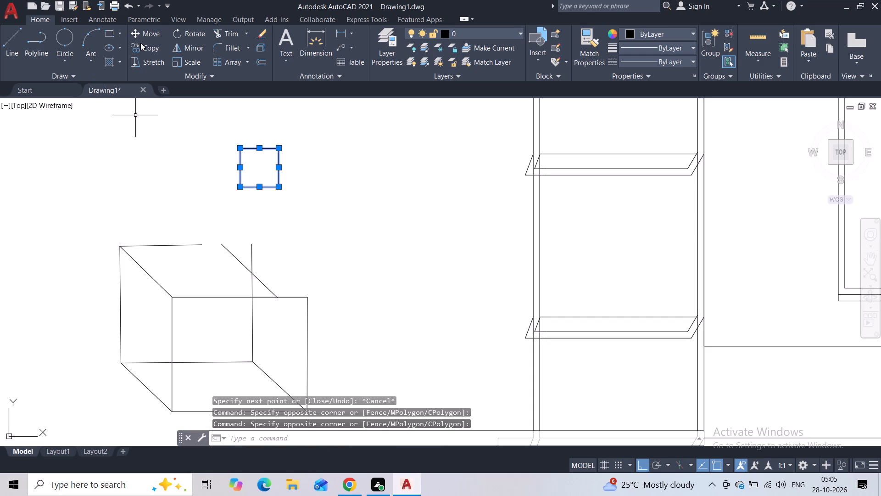
{"action": "left_click", "coordinate": [149, 53]}
{"action": "left_click", "coordinate": [240, 149]}
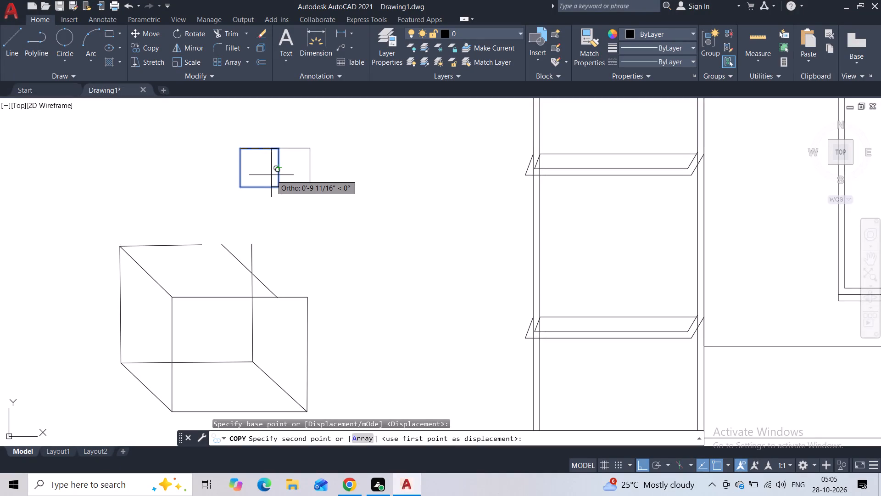
{"action": "key", "text": "F8"}
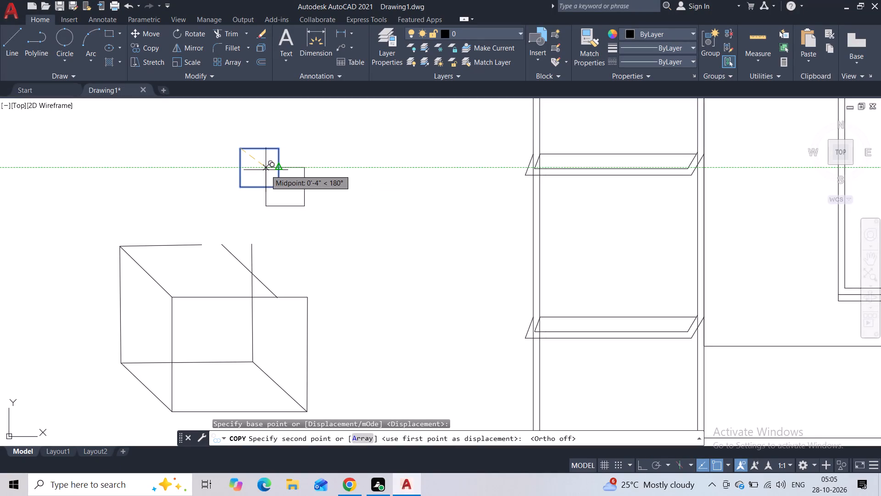
{"action": "left_click", "coordinate": [266, 170]}
{"action": "key", "text": "Escape"}
Draw a 1' slanted line from the first square's upper left corner down toward the copied square's upper left corner.
{"action": "scroll", "coordinate": [245, 159], "scroll_direction": "up", "scroll_amount": 1}
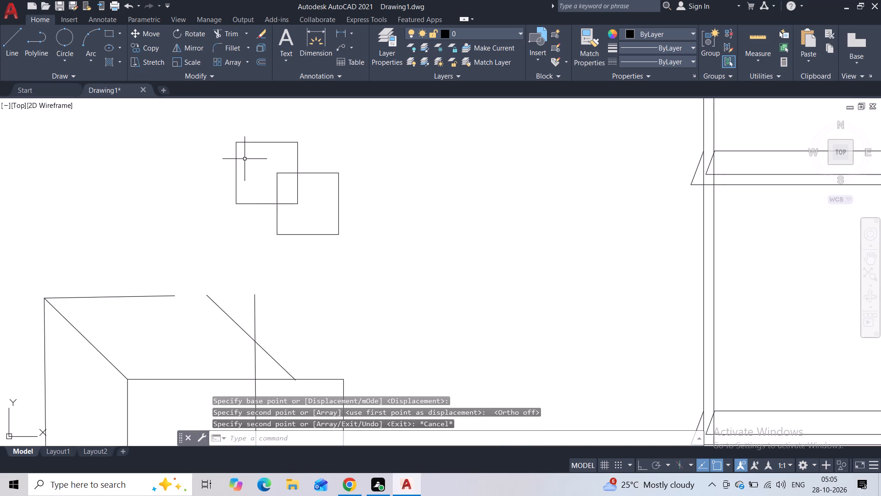
{"action": "scroll", "coordinate": [54, 63], "scroll_direction": "up", "scroll_amount": 1}
{"action": "scroll", "coordinate": [10, 44], "scroll_direction": "up", "scroll_amount": 1}
{"action": "left_click", "coordinate": [10, 44]}
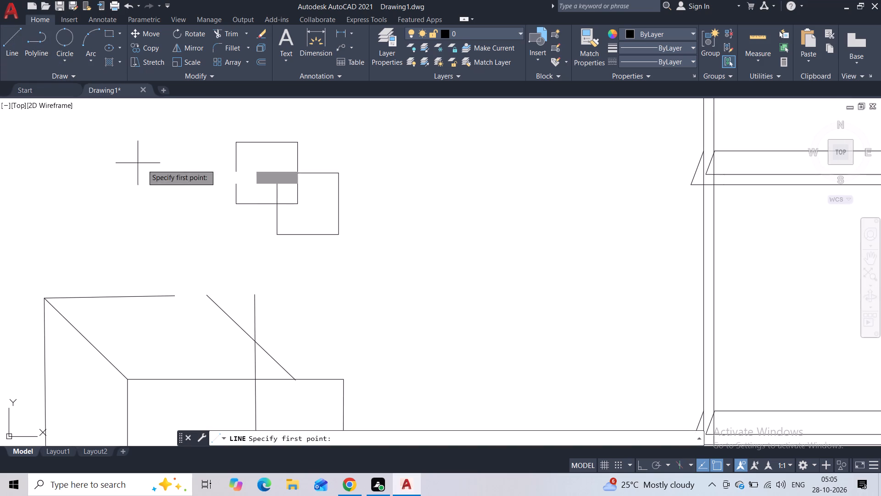
{"action": "scroll", "coordinate": [188, 180], "scroll_direction": "up", "scroll_amount": 2}
{"action": "middle_click_drag", "start_coordinate": [253, 153], "coordinate": [206, 225]}
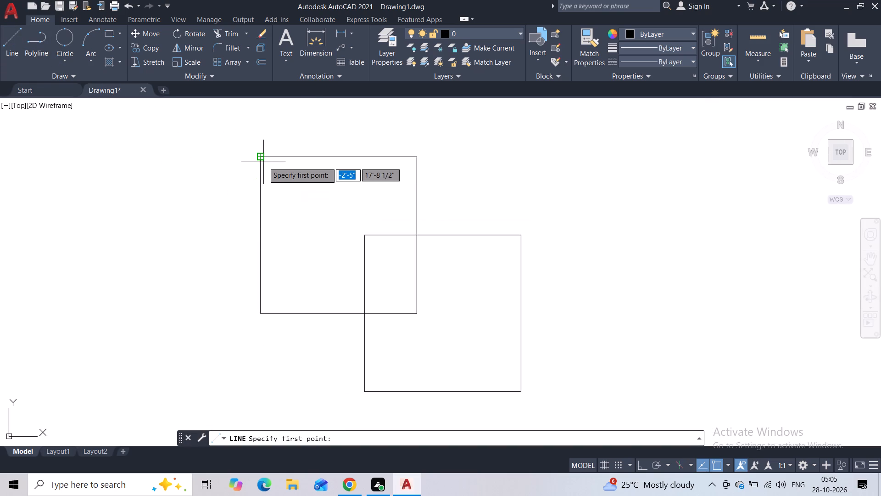
{"action": "left_click", "coordinate": [261, 158]}
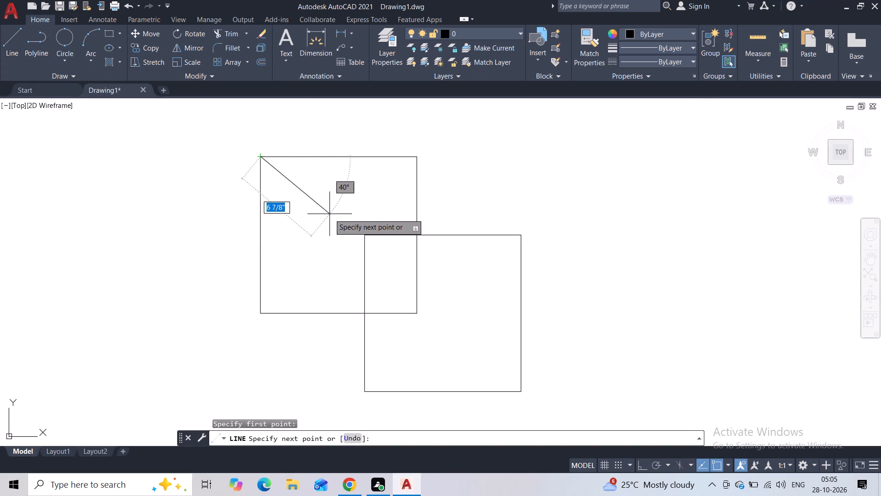
{"action": "type", "text": "1'"}
{"action": "key", "text": "Return"}
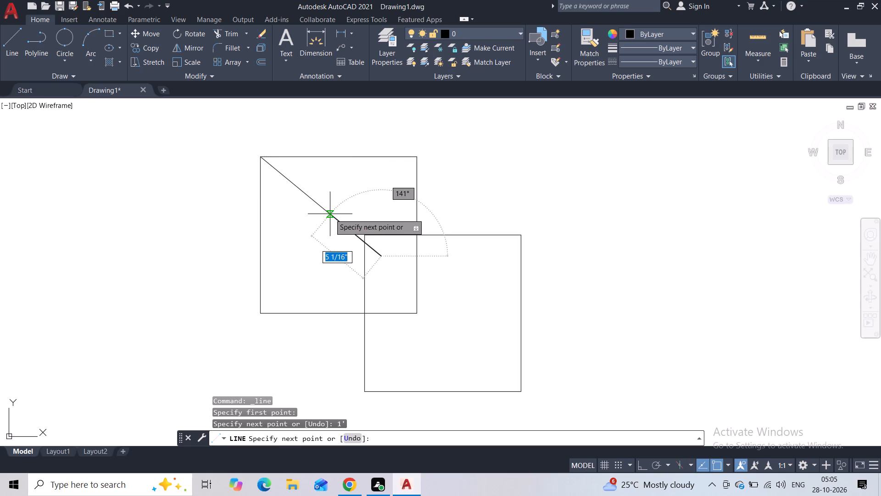
{"action": "key", "text": "Escape"}
{"action": "scroll", "coordinate": [365, 211], "scroll_direction": "down", "scroll_amount": 2}
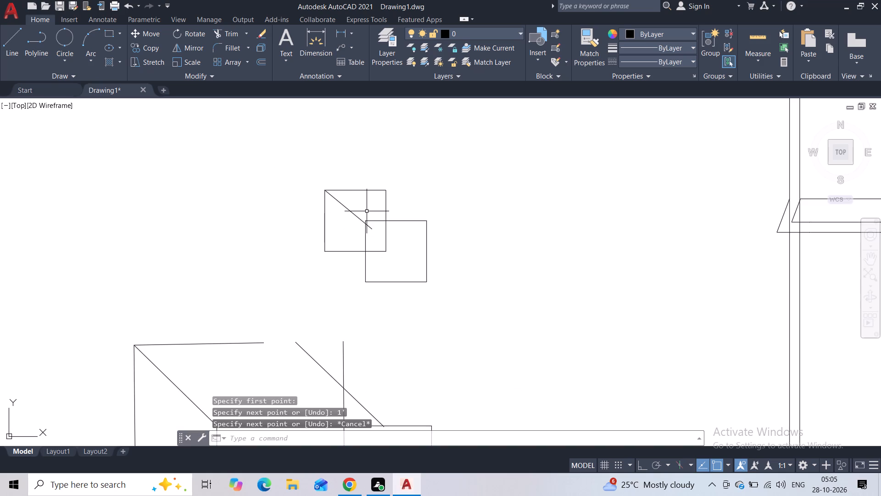
Join the four lines of the copied square into a single polyline.
{"action": "scroll", "coordinate": [367, 211], "scroll_direction": "up", "scroll_amount": 1}
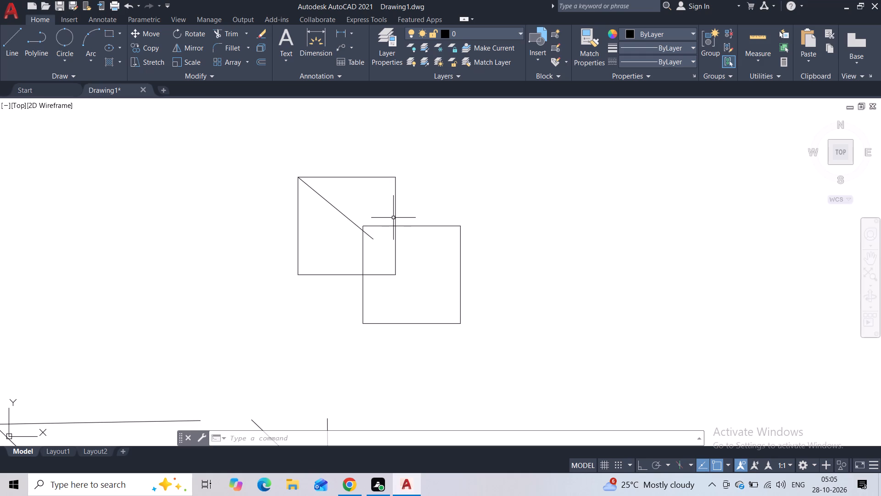
{"action": "scroll", "coordinate": [374, 223], "scroll_direction": "down", "scroll_amount": 4}
{"action": "scroll", "coordinate": [382, 215], "scroll_direction": "up", "scroll_amount": 4}
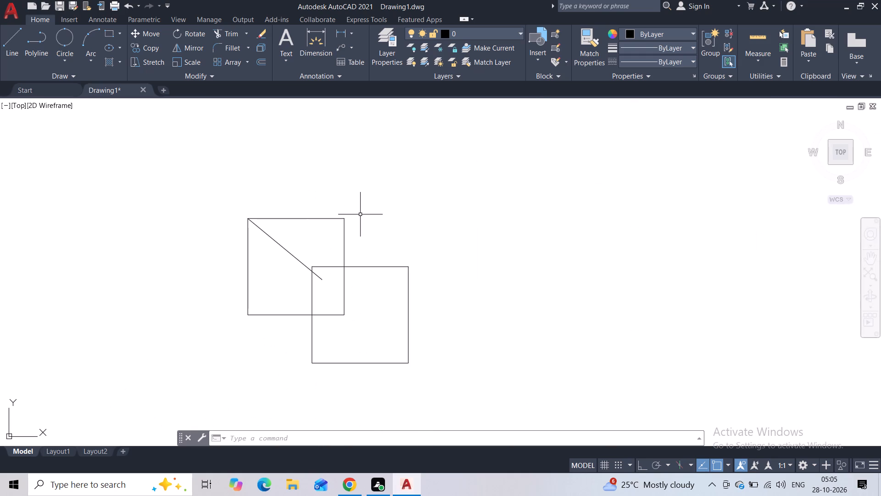
{"action": "left_click", "coordinate": [321, 268]}
{"action": "left_click", "coordinate": [311, 279]}
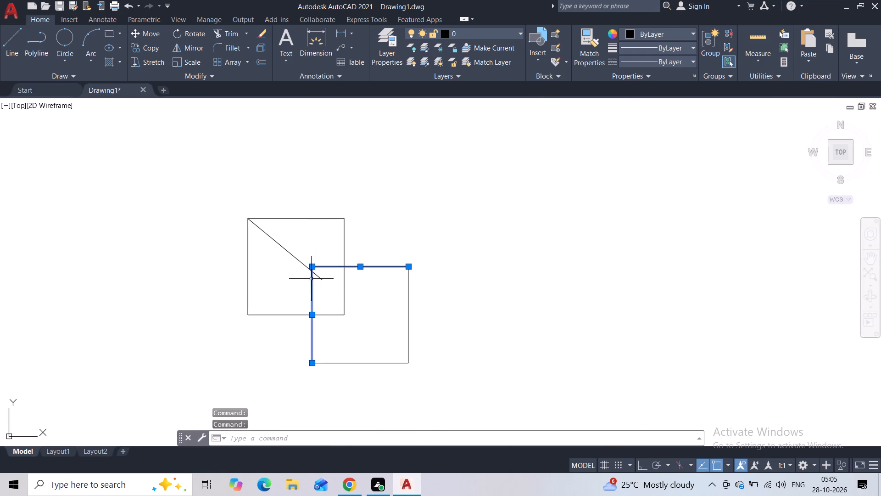
{"action": "left_click", "coordinate": [410, 299]}
{"action": "left_click", "coordinate": [432, 340]}
{"action": "left_click", "coordinate": [363, 377]}
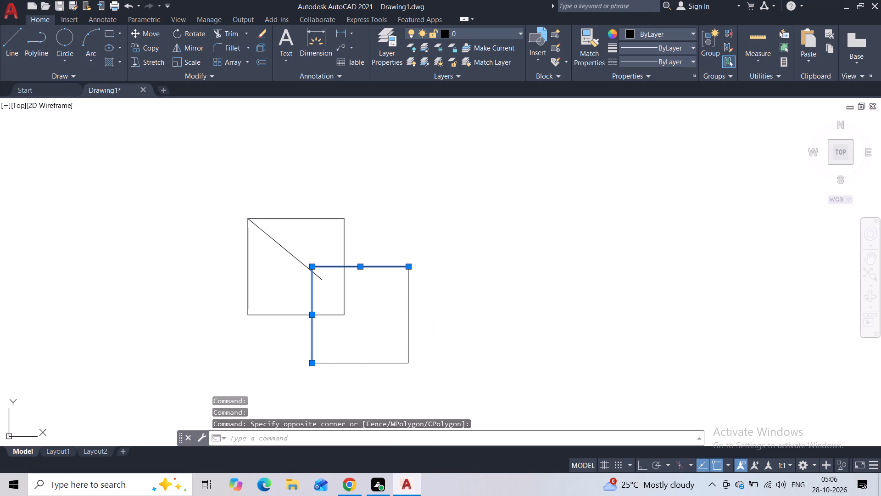
{"action": "left_click", "coordinate": [433, 293]}
{"action": "left_click_drag", "start_coordinate": [433, 293], "coordinate": [388, 326]}
{"action": "left_click", "coordinate": [362, 355]}
{"action": "left_click", "coordinate": [428, 299]}
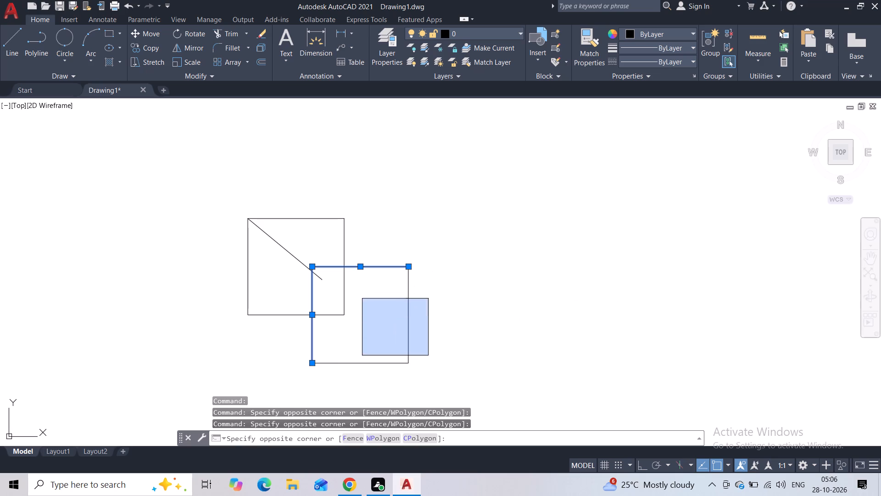
{"action": "left_click", "coordinate": [428, 299]}
{"action": "left_click", "coordinate": [443, 291]}
{"action": "left_click_drag", "start_coordinate": [387, 362], "coordinate": [381, 371]}
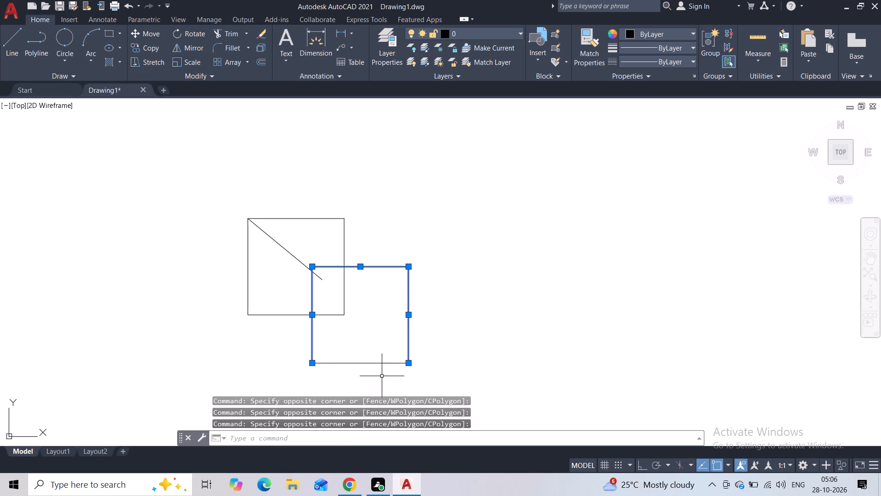
{"action": "left_click", "coordinate": [395, 358]}
{"action": "left_click", "coordinate": [379, 371]}
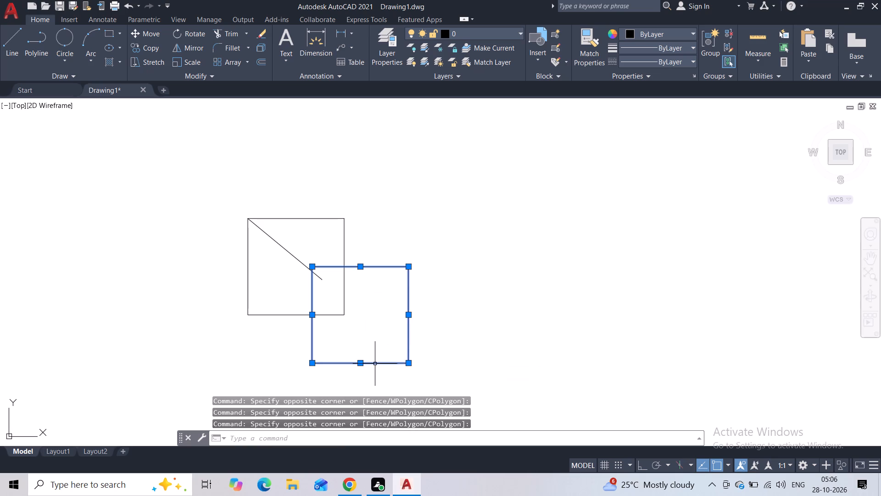
{"action": "key", "text": "j"}
{"action": "key", "text": "Return"}
Move the joined square so its upper left corner meets the lower end of the slanted line.
{"action": "left_click", "coordinate": [411, 257]}
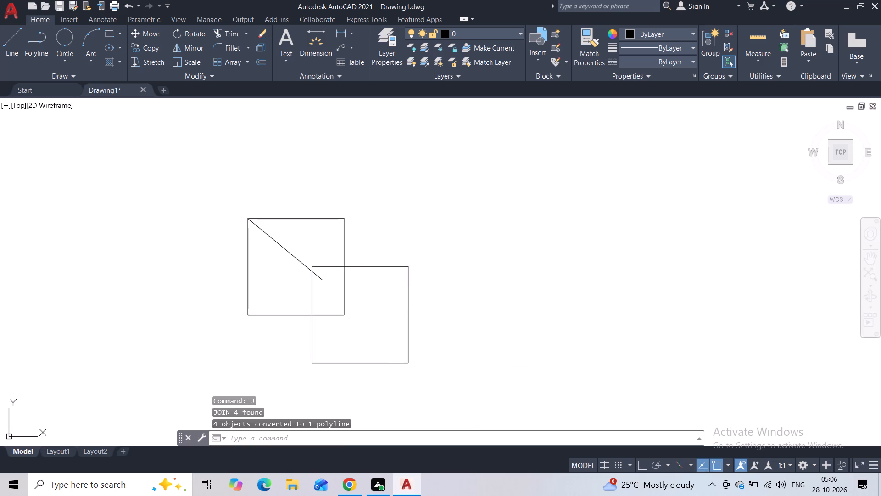
{"action": "left_click", "coordinate": [386, 304]}
{"action": "left_click", "coordinate": [157, 33]}
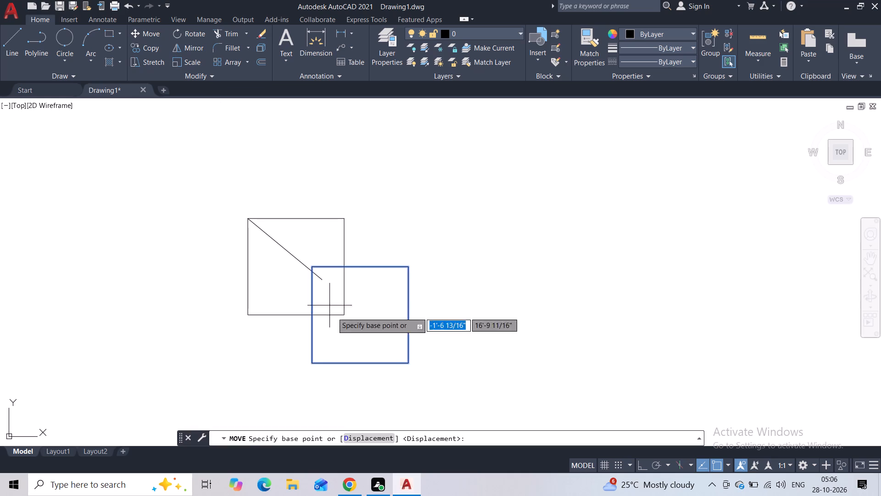
{"action": "left_click", "coordinate": [310, 264]}
{"action": "left_click", "coordinate": [317, 278]}
{"action": "key", "text": "Escape"}
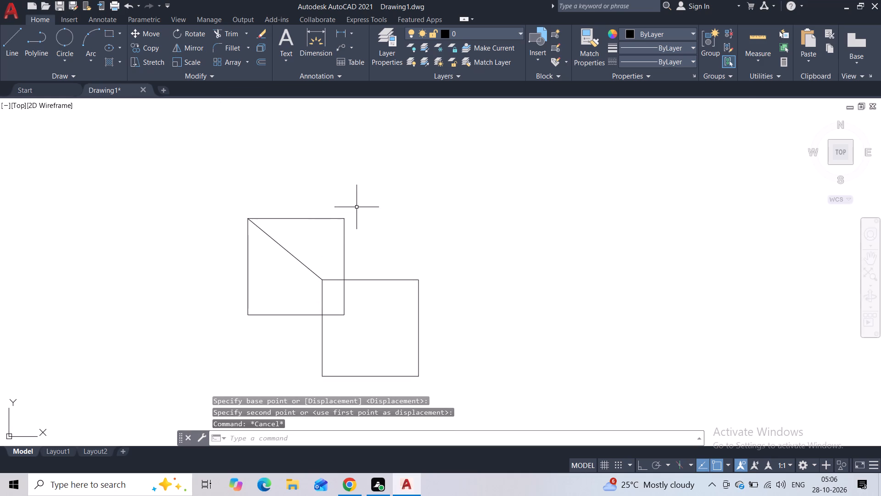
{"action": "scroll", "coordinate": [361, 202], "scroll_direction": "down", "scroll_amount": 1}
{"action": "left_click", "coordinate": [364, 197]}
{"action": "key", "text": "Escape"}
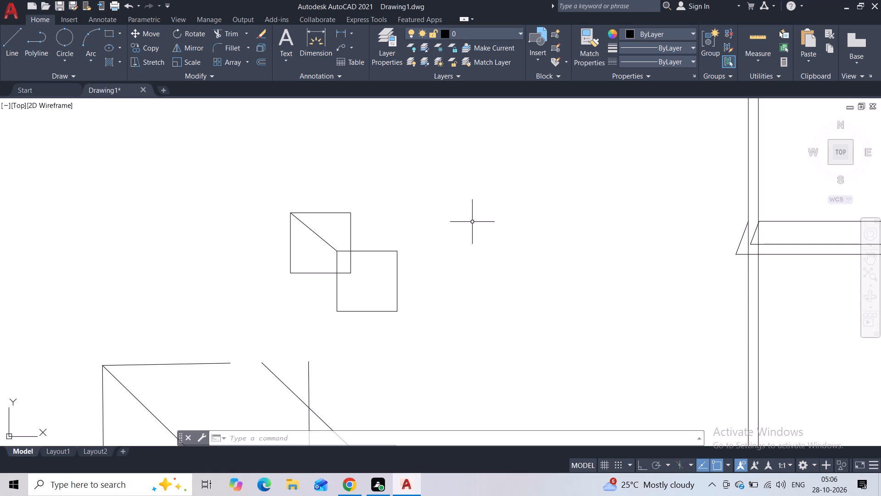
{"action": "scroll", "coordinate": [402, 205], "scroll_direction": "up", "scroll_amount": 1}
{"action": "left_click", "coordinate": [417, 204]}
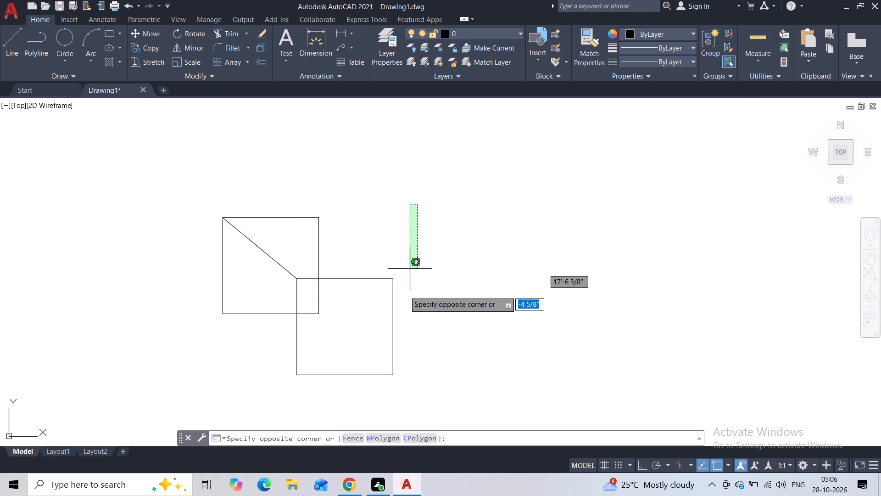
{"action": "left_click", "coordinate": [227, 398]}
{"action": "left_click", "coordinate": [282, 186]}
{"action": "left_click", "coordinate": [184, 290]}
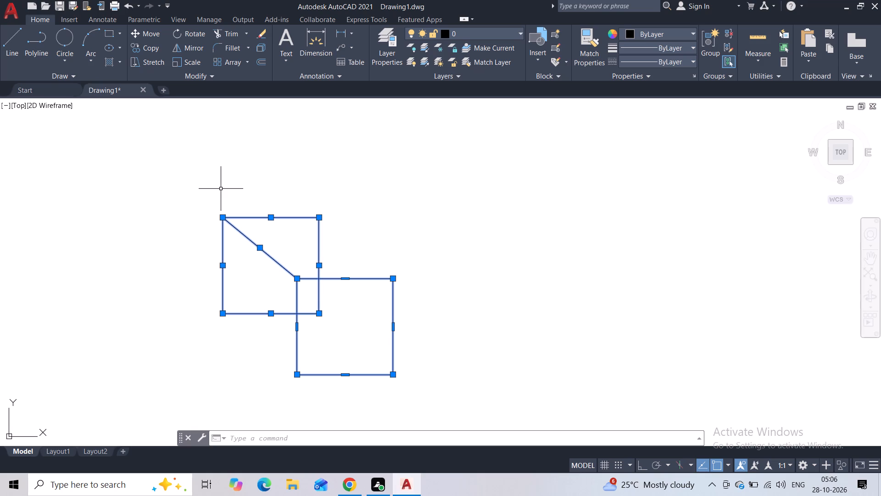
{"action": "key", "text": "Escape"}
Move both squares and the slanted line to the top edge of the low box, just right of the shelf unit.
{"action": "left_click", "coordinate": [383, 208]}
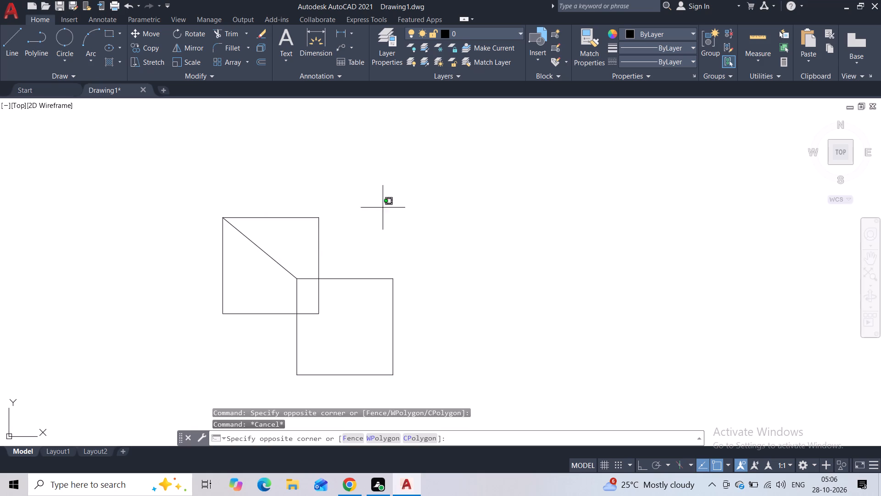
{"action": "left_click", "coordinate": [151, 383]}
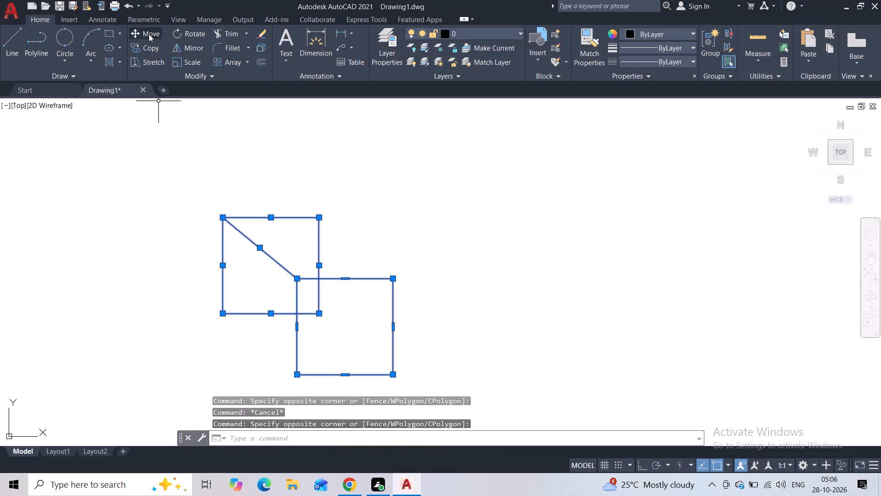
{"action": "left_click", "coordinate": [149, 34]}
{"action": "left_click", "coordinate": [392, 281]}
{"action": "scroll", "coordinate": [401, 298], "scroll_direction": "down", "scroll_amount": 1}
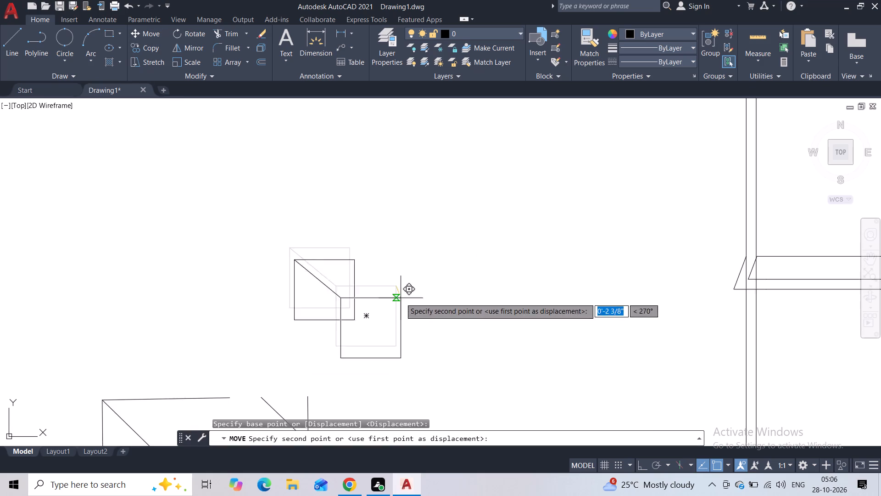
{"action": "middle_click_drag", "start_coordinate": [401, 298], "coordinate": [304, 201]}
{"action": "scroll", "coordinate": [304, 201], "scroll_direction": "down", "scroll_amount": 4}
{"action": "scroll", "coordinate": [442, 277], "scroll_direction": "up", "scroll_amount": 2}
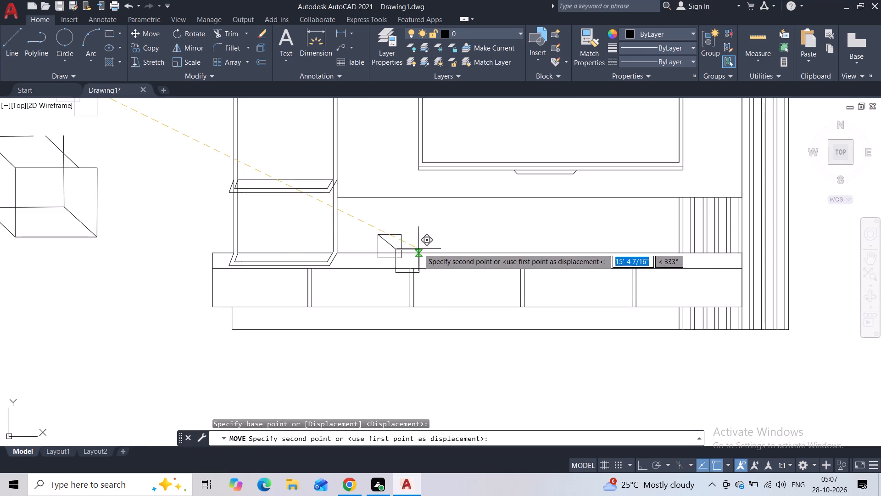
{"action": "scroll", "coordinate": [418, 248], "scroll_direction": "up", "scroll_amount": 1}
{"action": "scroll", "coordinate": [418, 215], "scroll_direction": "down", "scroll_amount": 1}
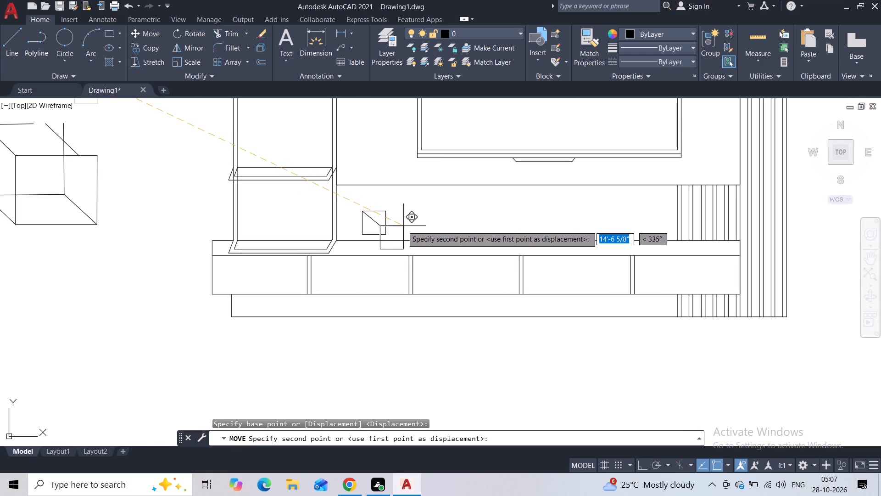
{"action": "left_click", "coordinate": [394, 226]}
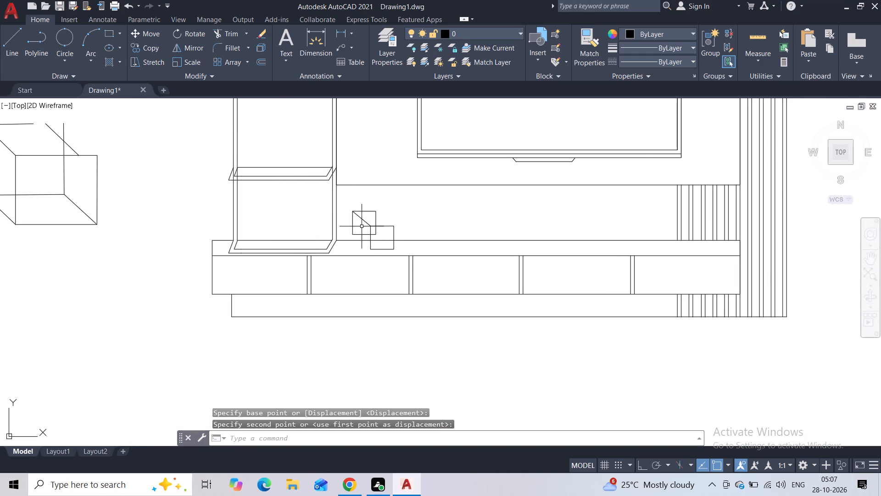
Erase the two overlapping squares and their slanted line beside the shelf unit.
{"action": "scroll", "coordinate": [361, 227], "scroll_direction": "up", "scroll_amount": 3}
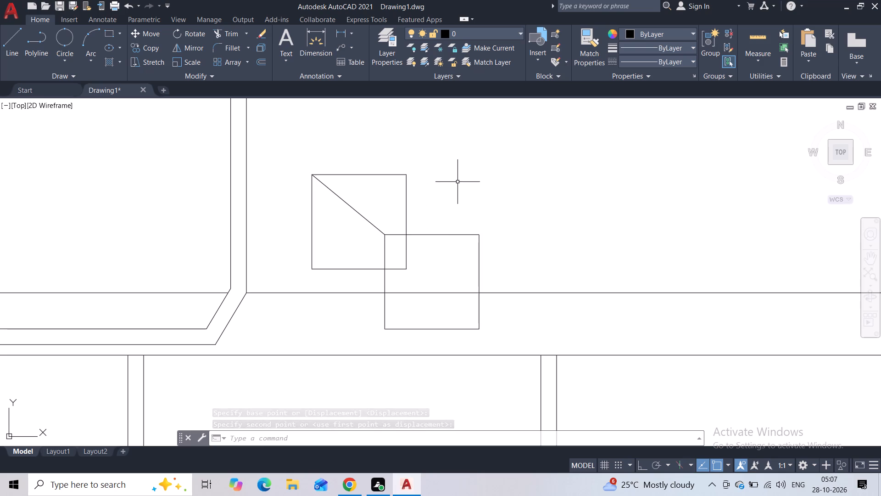
{"action": "left_click", "coordinate": [483, 198]}
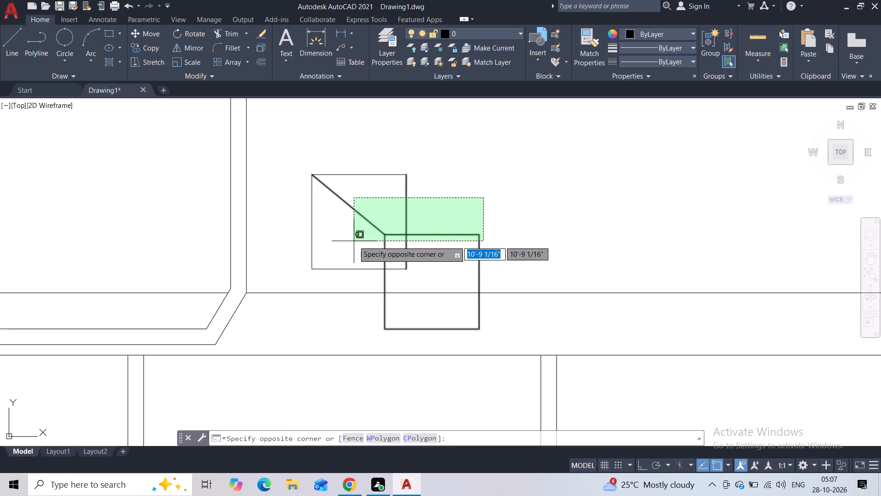
{"action": "left_click", "coordinate": [316, 244]}
{"action": "left_click", "coordinate": [363, 163]}
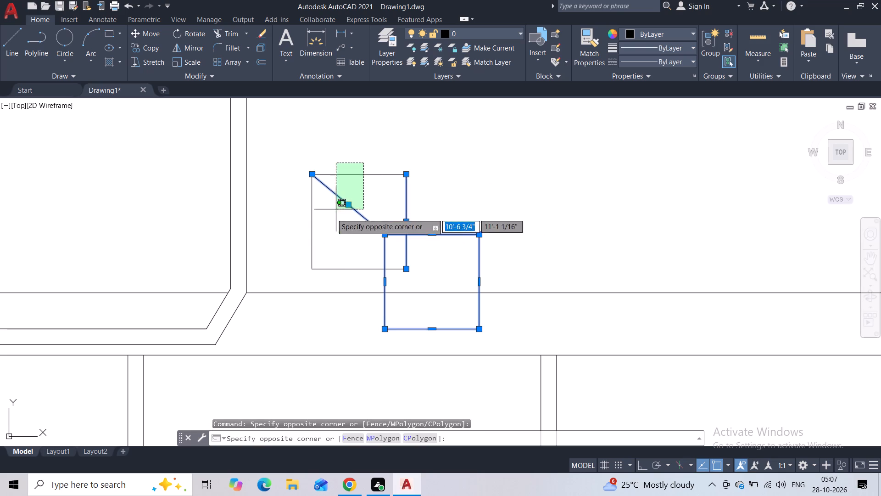
{"action": "left_click", "coordinate": [308, 276]}
{"action": "key", "text": "Delete"}
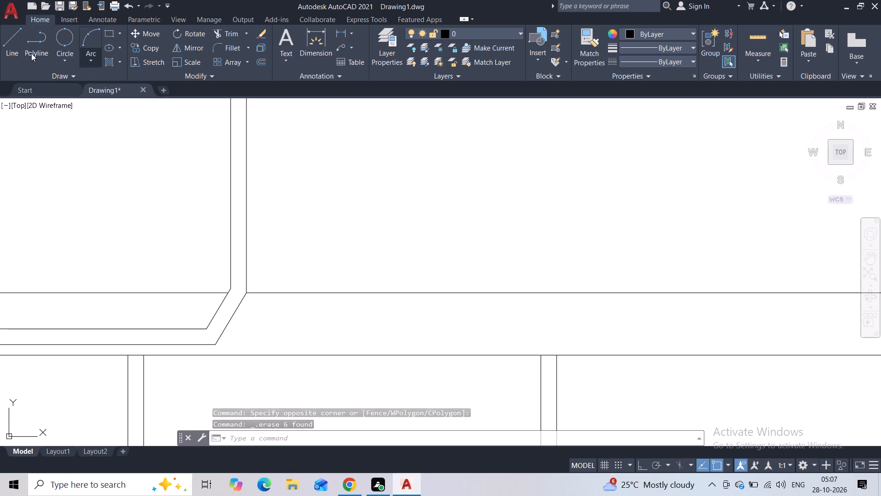
Draw a square with 0.5' sides from lines, just above the low box and right of the shelf unit.
{"action": "left_click", "coordinate": [13, 48]}
{"action": "left_click", "coordinate": [345, 213]}
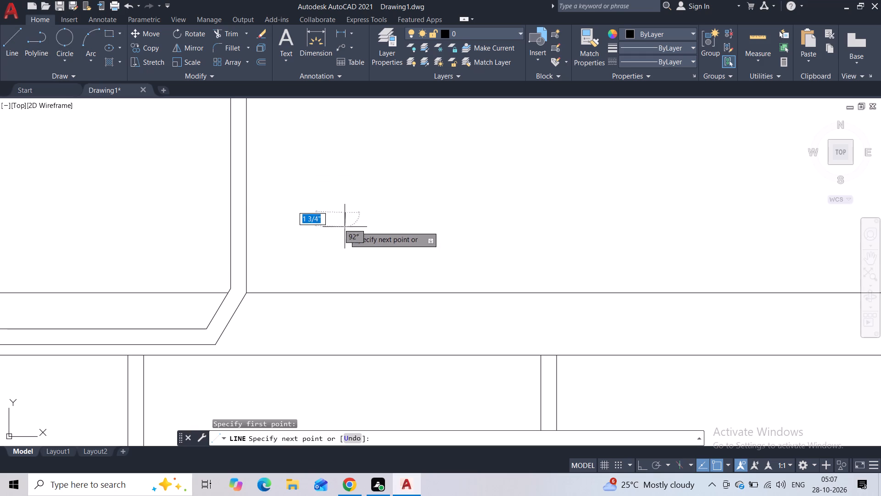
{"action": "type", "text": "0.25"}
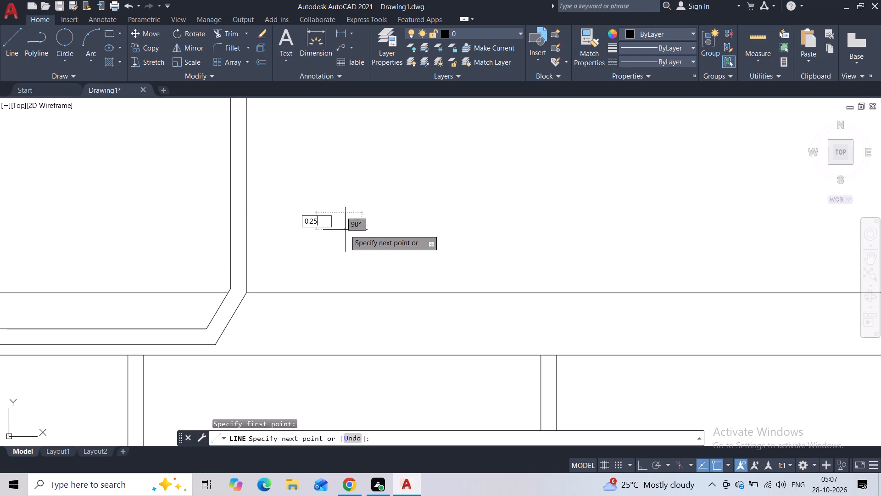
{"action": "key", "text": "apostrophe"}
{"action": "key", "text": "BackSpace"}
{"action": "key", "text": "BackSpace"}
{"action": "key", "text": "BackSpace"}
{"action": "type", "text": "5'"}
{"action": "key", "text": "Return"}
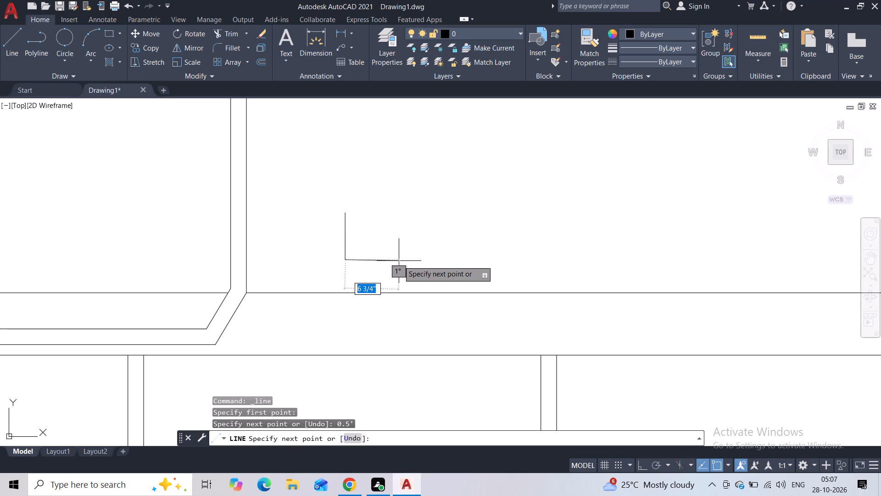
{"action": "key", "text": "F8"}
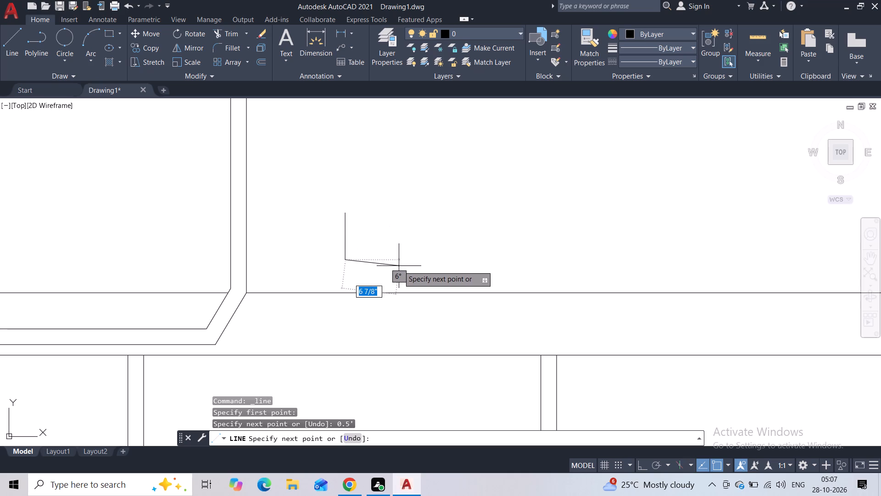
{"action": "type", "text": "0.5'"}
{"action": "key", "text": "Return"}
{"action": "type", "text": "0.5'"}
{"action": "key", "text": "Return"}
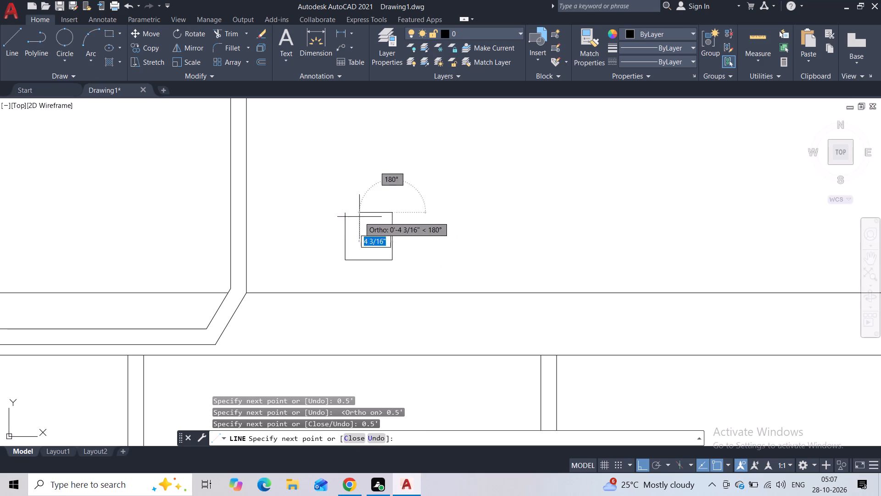
{"action": "left_click", "coordinate": [342, 215]}
{"action": "key", "text": "Escape"}
{"action": "left_click", "coordinate": [411, 191]}
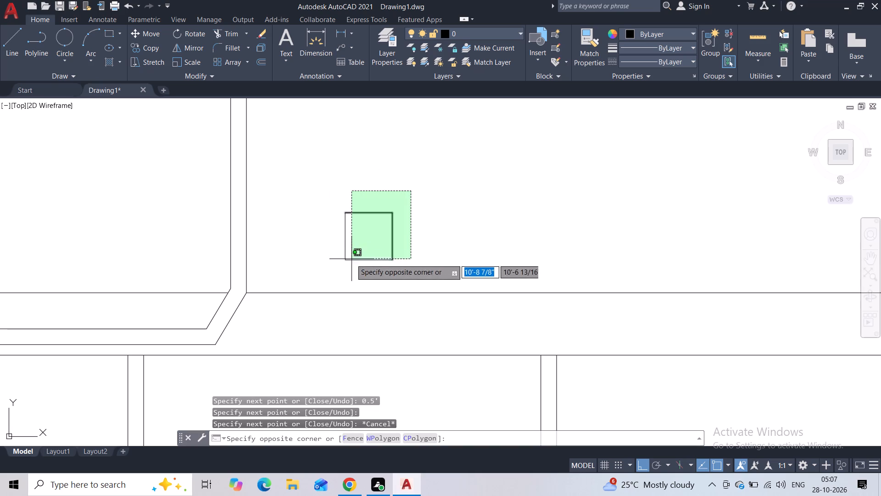
{"action": "key", "text": "Escape"}
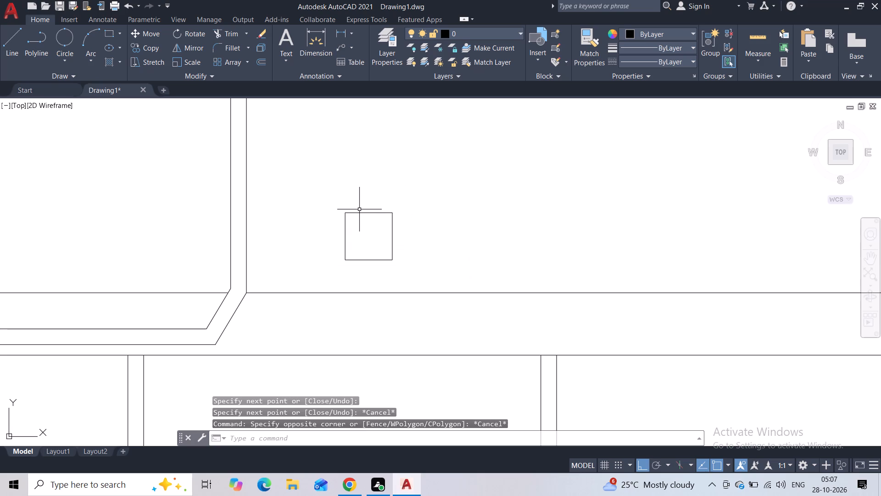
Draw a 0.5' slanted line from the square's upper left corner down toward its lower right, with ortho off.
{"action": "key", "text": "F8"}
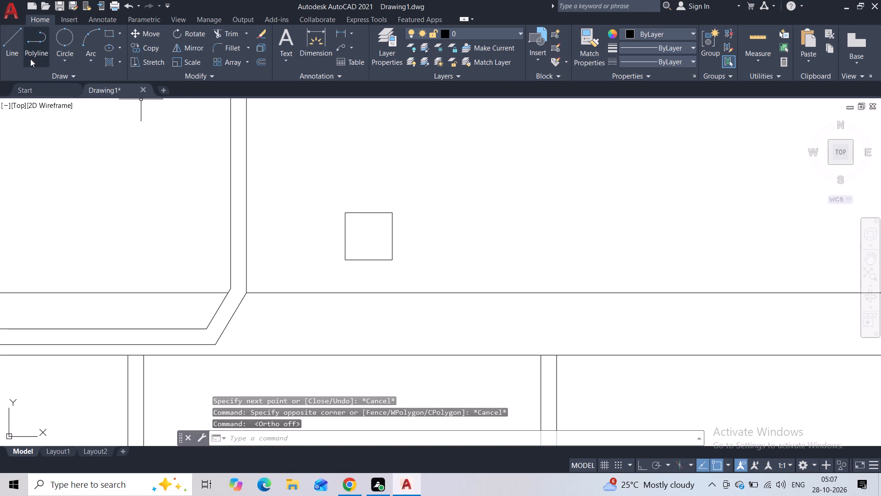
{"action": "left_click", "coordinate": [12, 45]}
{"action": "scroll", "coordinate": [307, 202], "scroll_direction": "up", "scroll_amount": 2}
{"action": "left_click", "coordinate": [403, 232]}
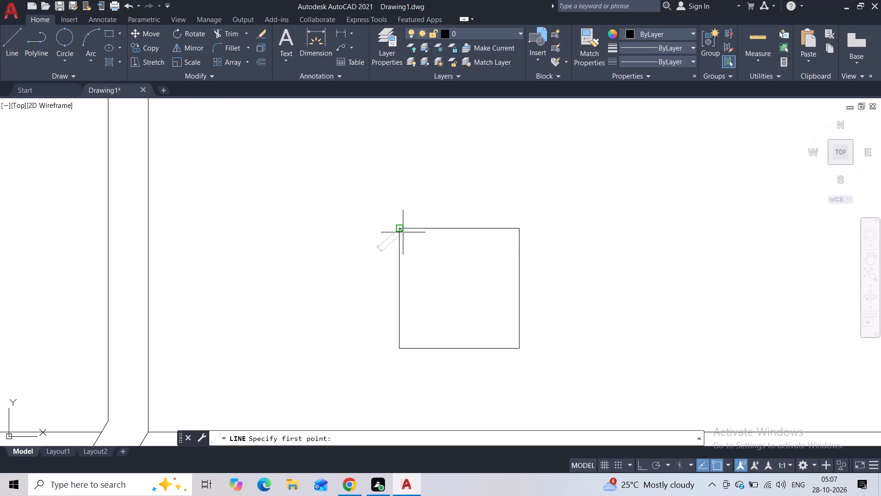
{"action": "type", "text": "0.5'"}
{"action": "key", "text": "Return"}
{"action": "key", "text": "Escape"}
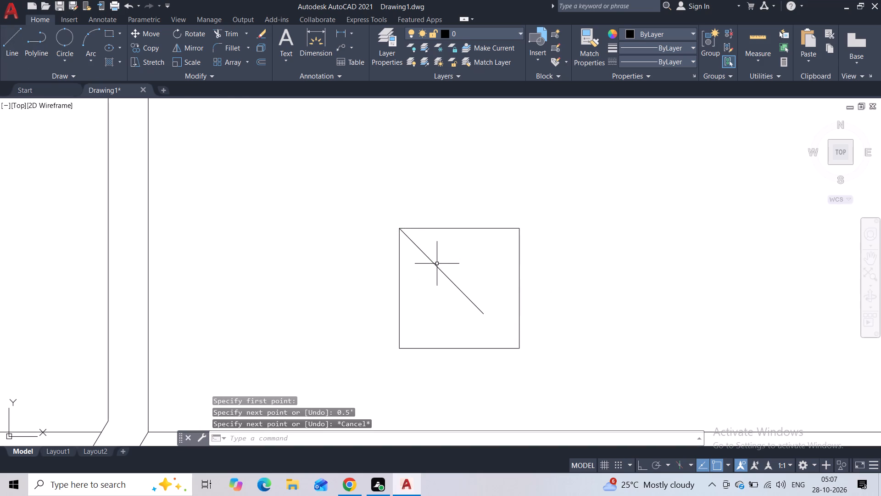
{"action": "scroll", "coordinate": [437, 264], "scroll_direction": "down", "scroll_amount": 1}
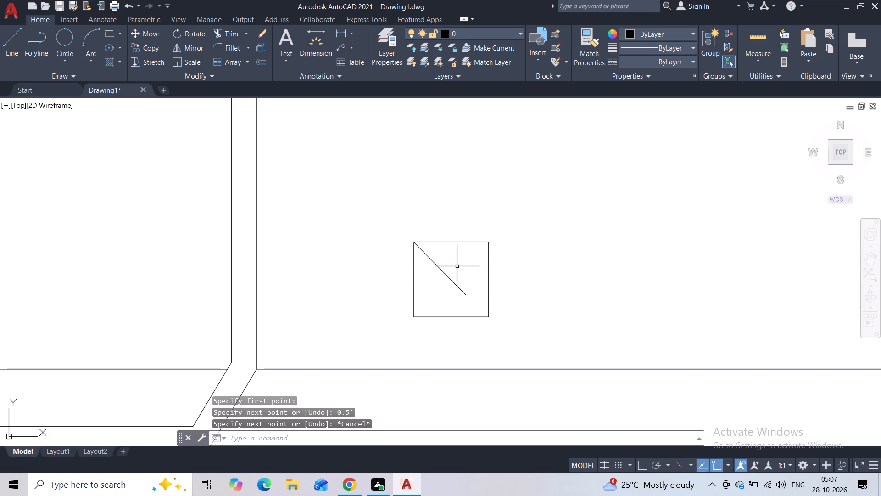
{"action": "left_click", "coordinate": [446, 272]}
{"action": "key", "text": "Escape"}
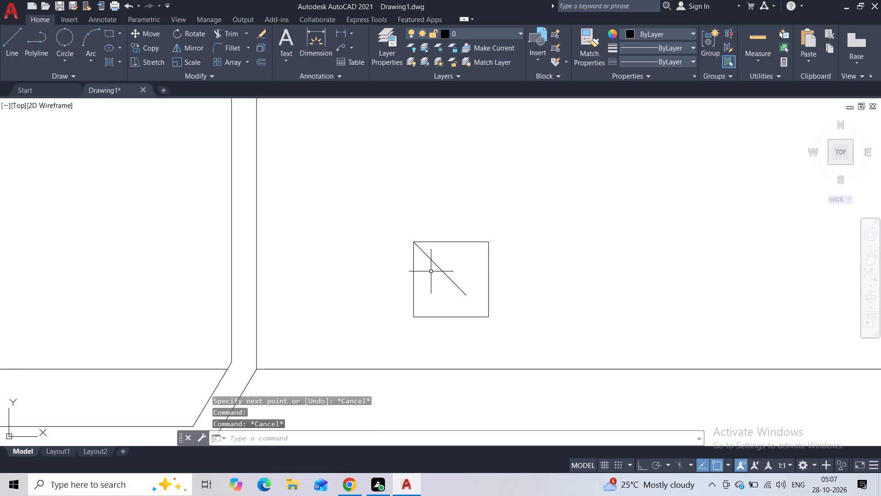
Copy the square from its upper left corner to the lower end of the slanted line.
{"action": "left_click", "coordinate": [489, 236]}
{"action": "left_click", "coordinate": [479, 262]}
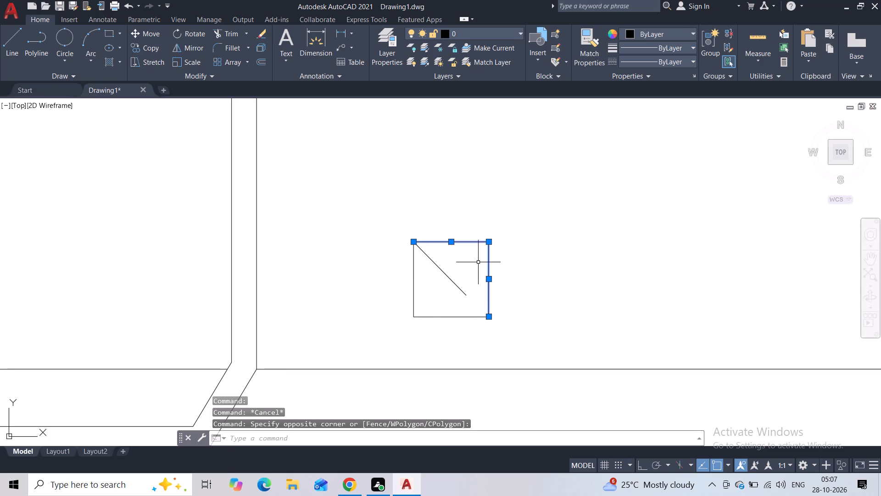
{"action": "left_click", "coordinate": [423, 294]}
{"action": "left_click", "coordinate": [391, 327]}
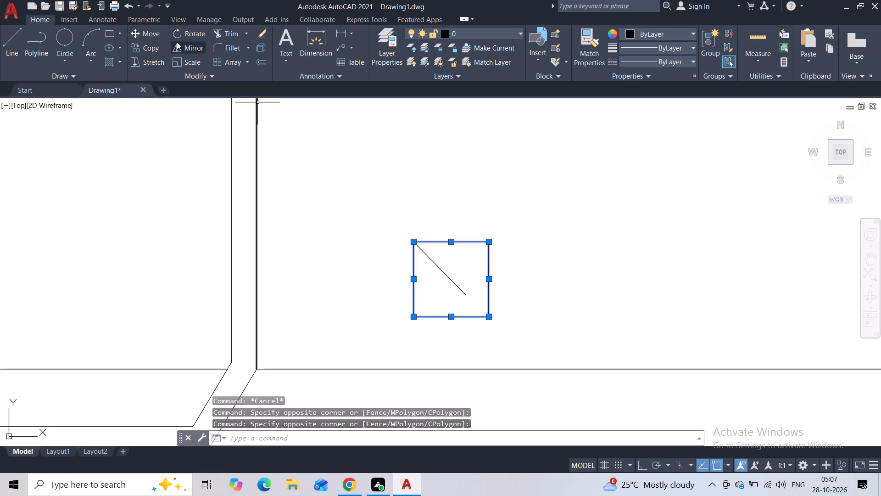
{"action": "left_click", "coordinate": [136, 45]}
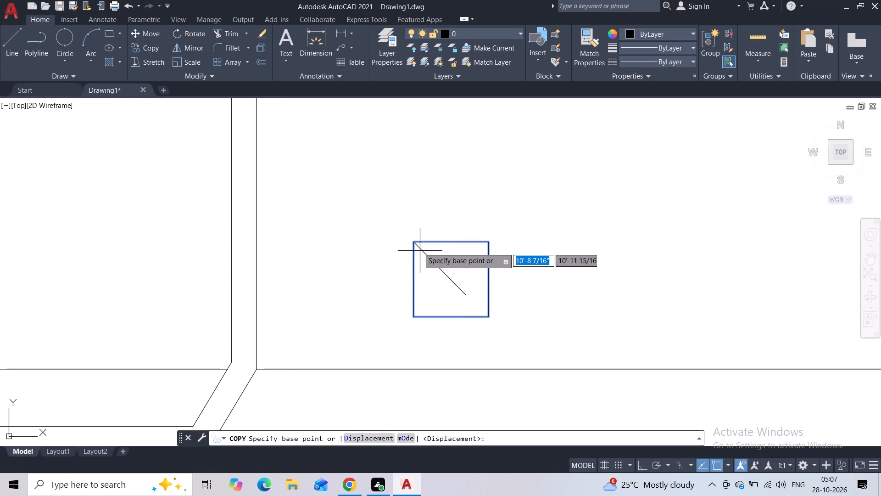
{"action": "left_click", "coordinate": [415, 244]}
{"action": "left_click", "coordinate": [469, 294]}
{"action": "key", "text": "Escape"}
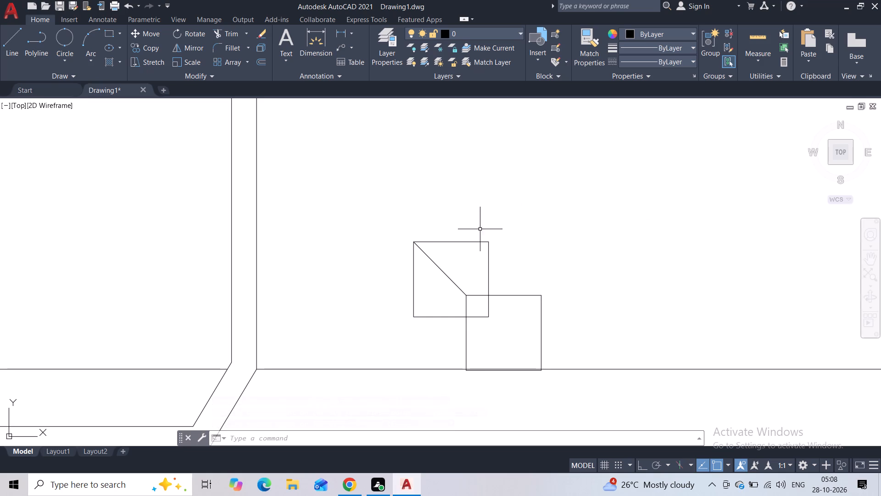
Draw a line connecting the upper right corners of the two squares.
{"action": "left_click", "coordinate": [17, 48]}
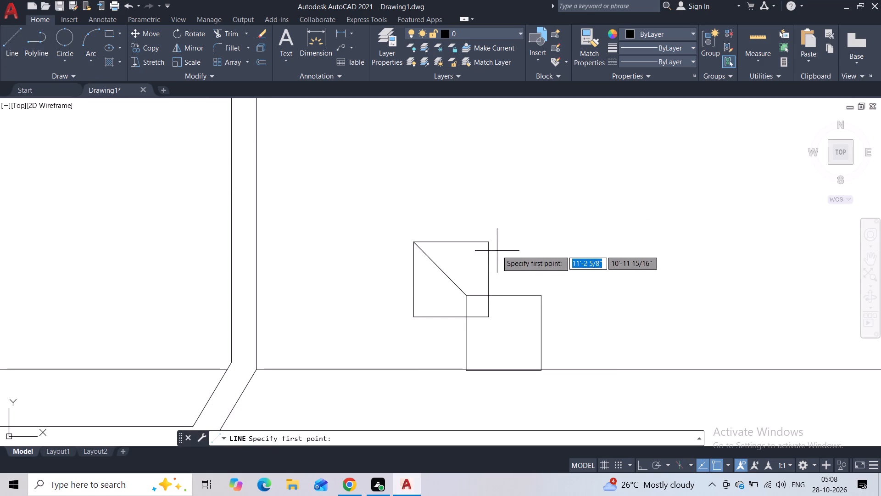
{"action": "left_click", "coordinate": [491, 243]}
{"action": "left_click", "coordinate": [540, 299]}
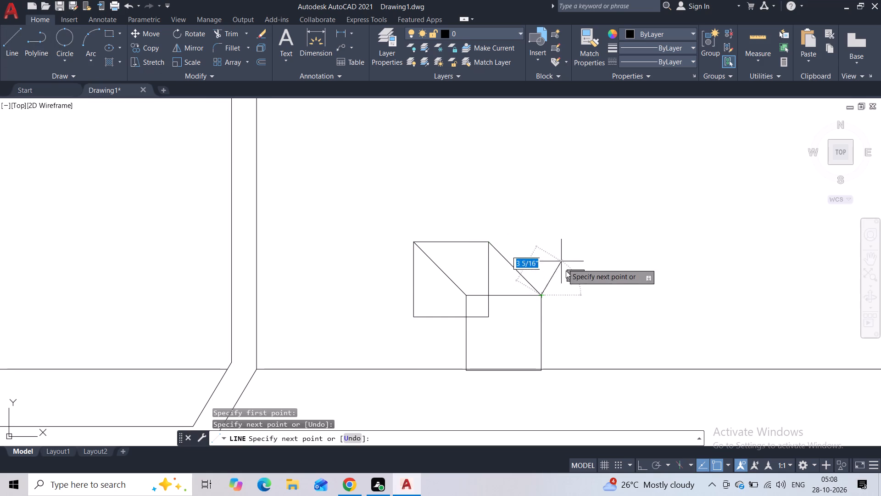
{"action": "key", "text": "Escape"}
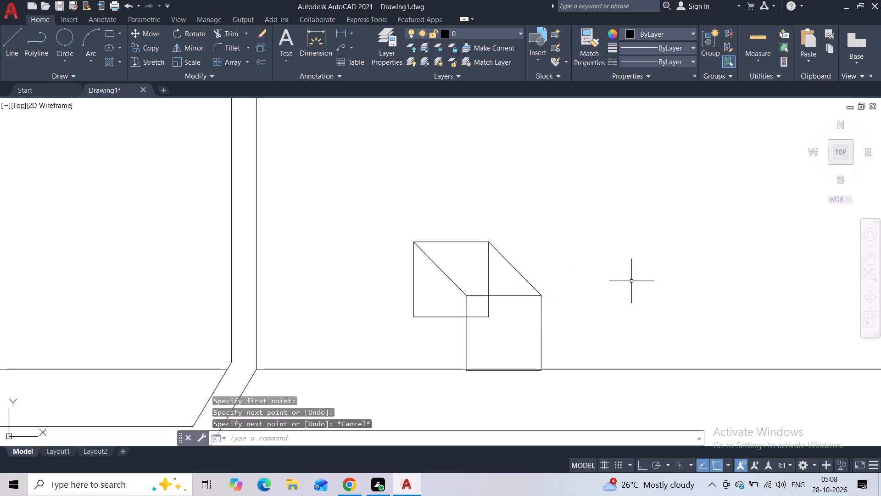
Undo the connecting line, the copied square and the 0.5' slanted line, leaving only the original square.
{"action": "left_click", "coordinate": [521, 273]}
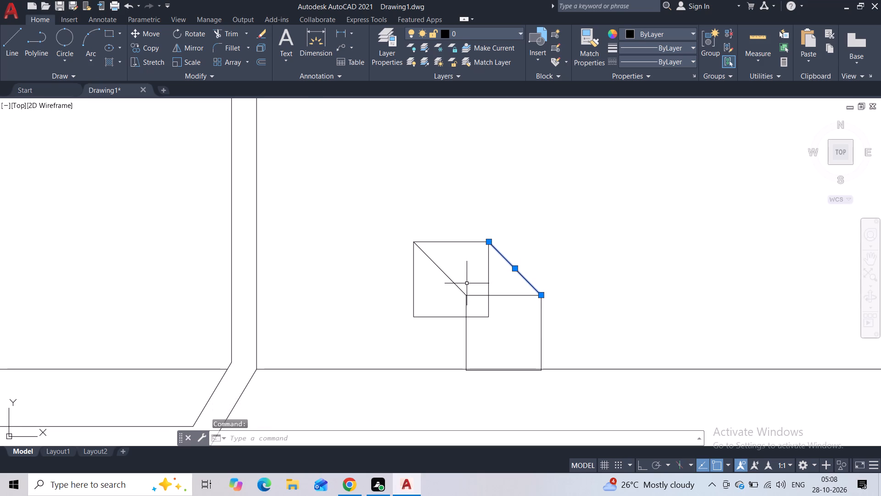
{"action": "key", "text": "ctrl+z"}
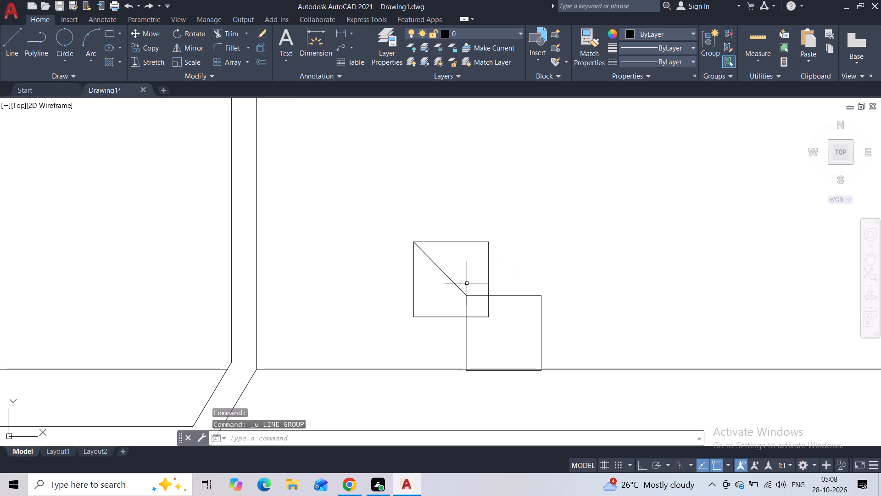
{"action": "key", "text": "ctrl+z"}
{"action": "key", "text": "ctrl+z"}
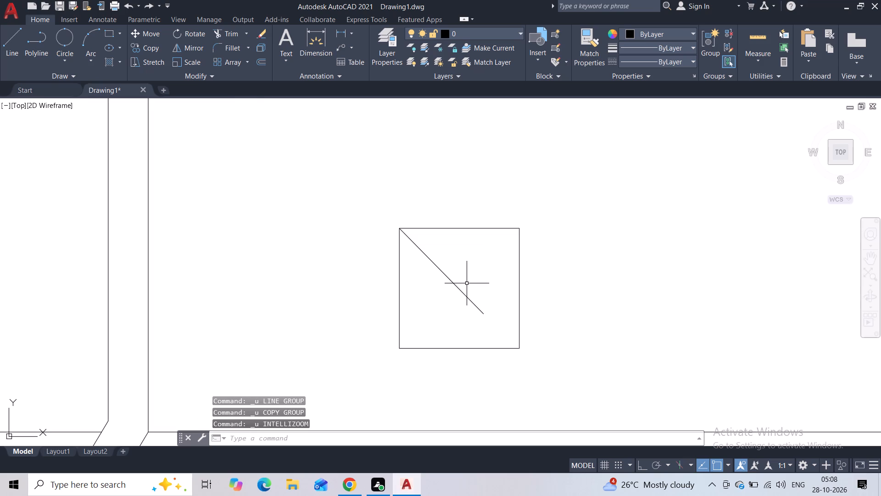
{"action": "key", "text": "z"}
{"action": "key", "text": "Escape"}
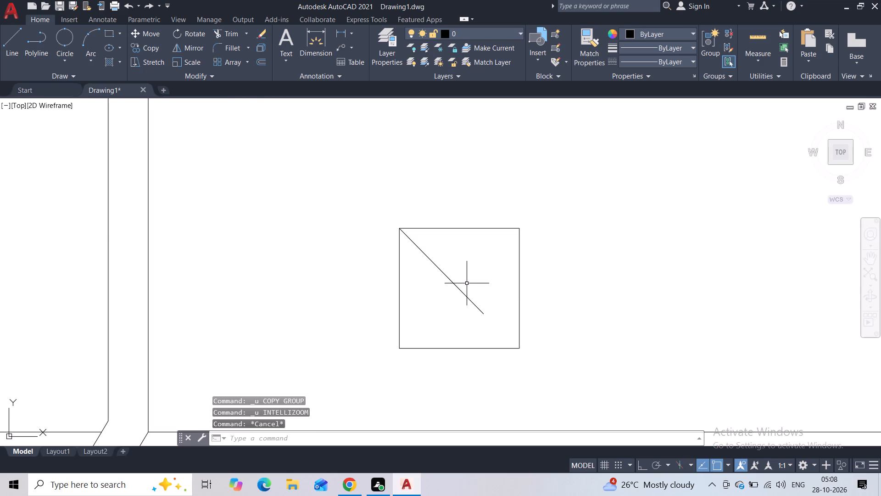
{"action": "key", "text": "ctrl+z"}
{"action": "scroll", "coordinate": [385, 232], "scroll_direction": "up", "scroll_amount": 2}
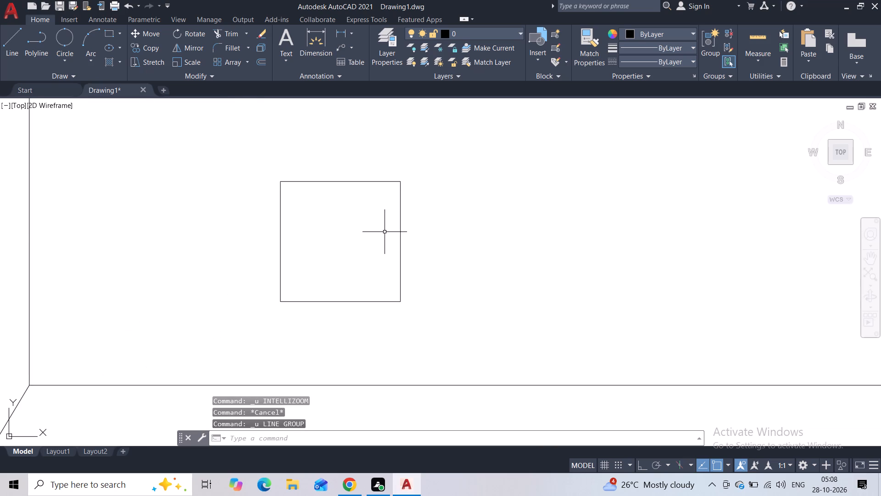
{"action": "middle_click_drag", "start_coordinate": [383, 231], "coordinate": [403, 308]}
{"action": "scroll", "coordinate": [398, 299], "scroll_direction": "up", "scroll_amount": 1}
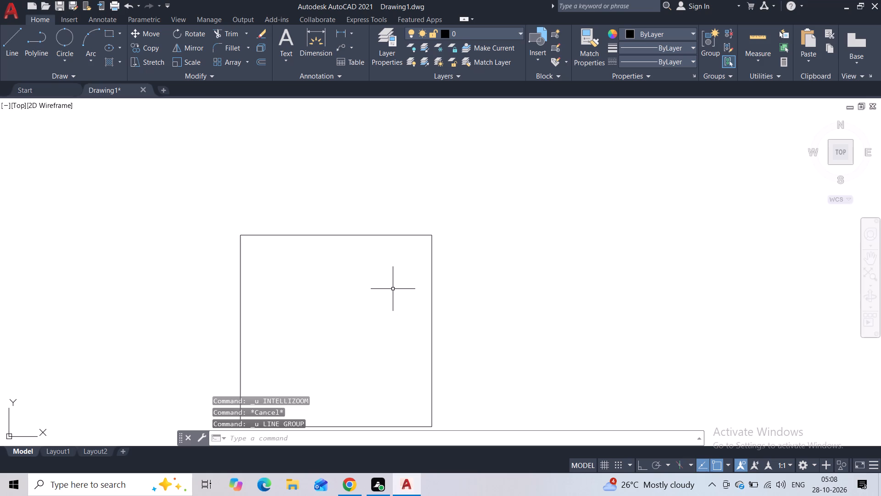
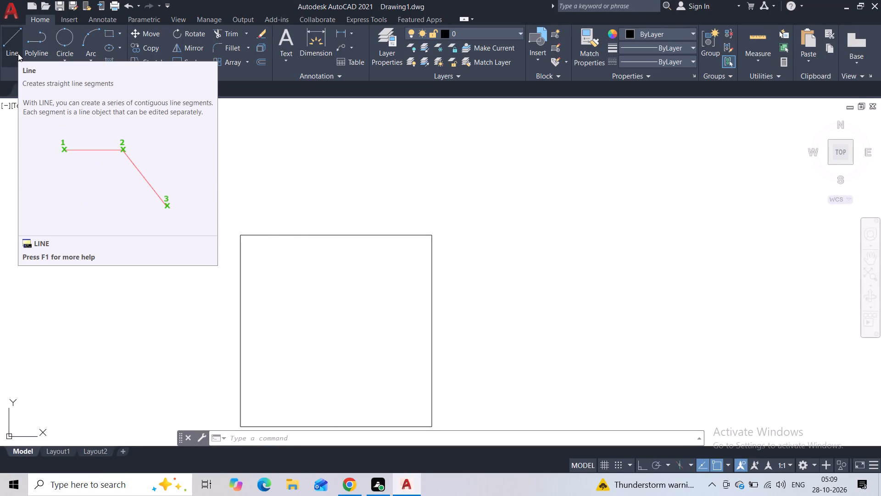
Draw a 0.25' slanted line from the square's upper left corner down toward its lower right.
{"action": "left_click", "coordinate": [20, 52]}
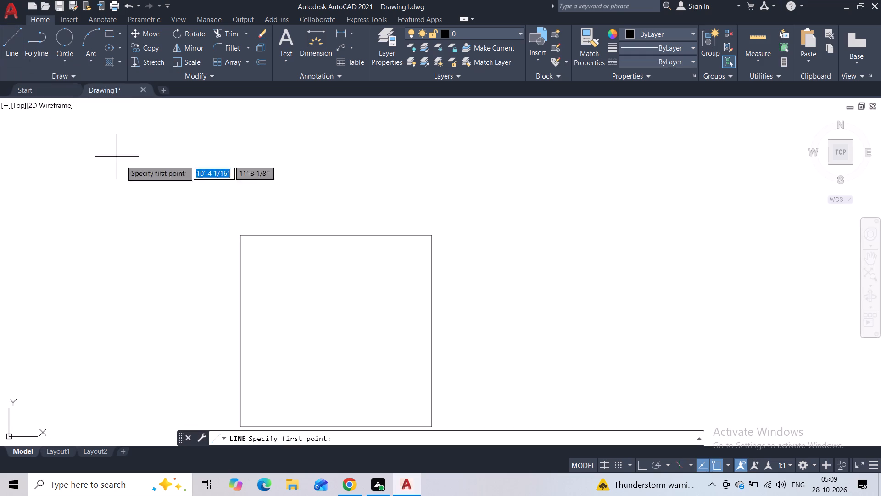
{"action": "left_click", "coordinate": [244, 237]}
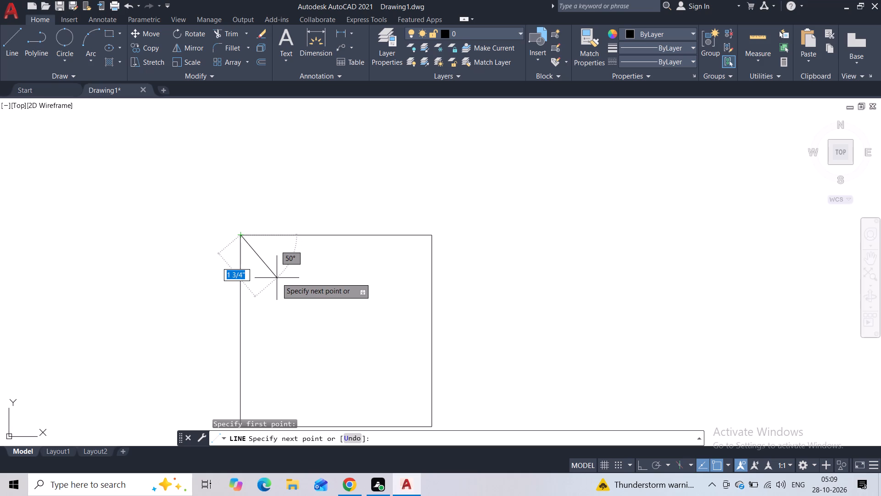
{"action": "key", "text": "2"}
{"action": "key", "text": "BackSpace"}
{"action": "type", "text": "0.25"}
{"action": "key", "text": "apostrophe"}
{"action": "key", "text": "BackSpace"}
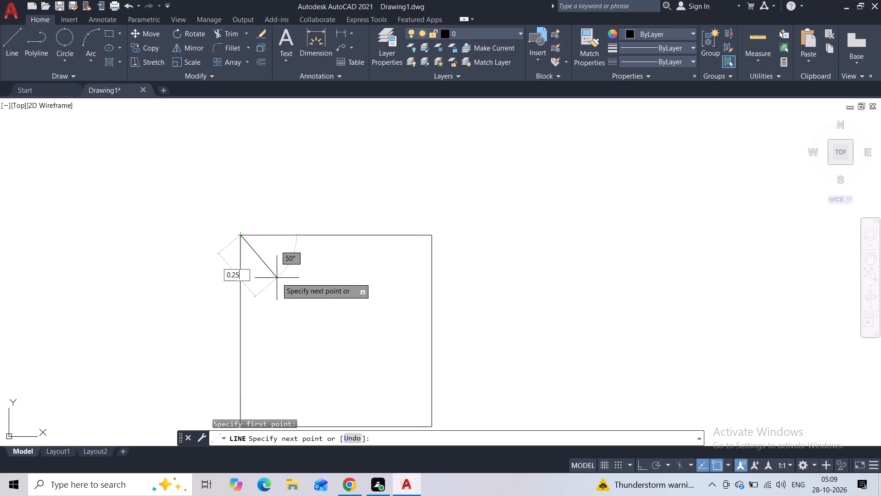
{"action": "key", "text": "apostrophe"}
{"action": "key", "text": "Return"}
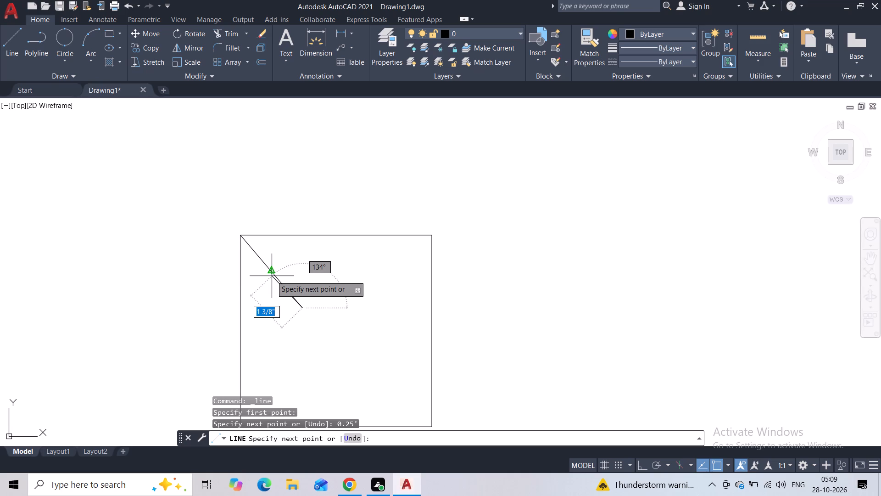
{"action": "key", "text": "Escape"}
Copy the square from its upper left corner to the lower end of the slanted line.
{"action": "left_click", "coordinate": [412, 221]}
{"action": "left_click", "coordinate": [385, 282]}
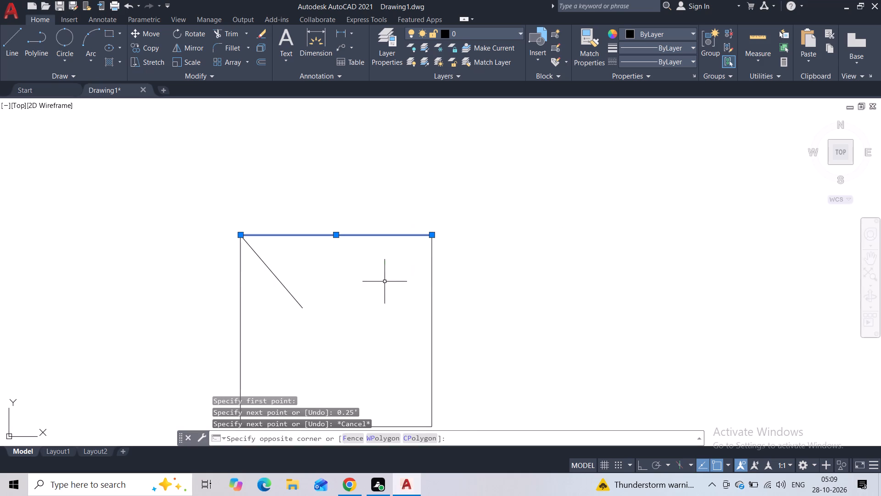
{"action": "middle_click_drag", "start_coordinate": [300, 361], "coordinate": [264, 278]}
{"action": "left_click_drag", "start_coordinate": [552, 228], "coordinate": [535, 227]}
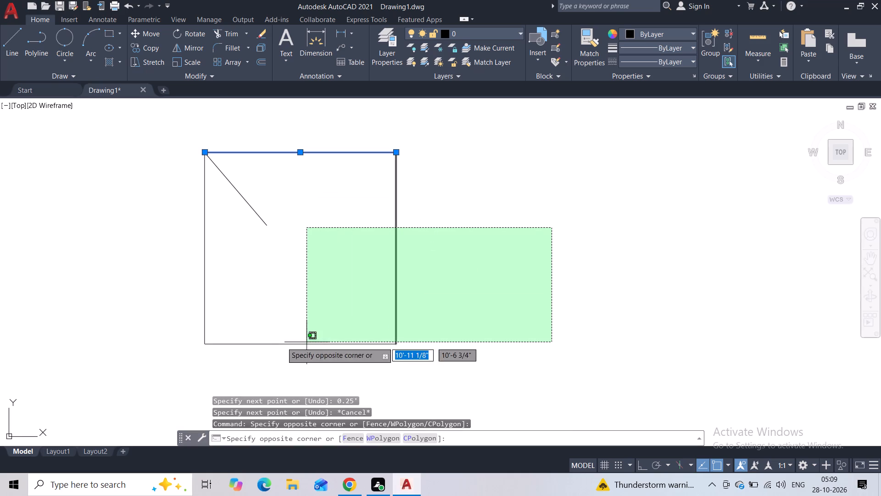
{"action": "left_click", "coordinate": [165, 344]}
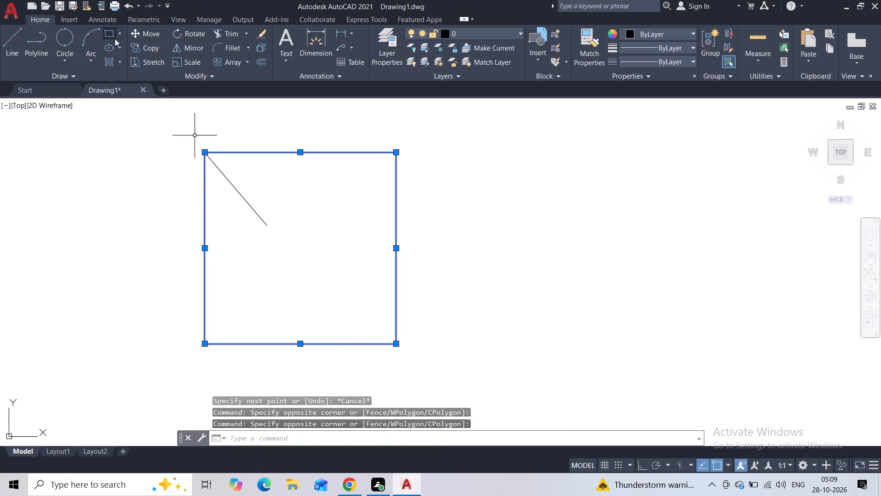
{"action": "left_click", "coordinate": [133, 48]}
{"action": "left_click", "coordinate": [203, 152]}
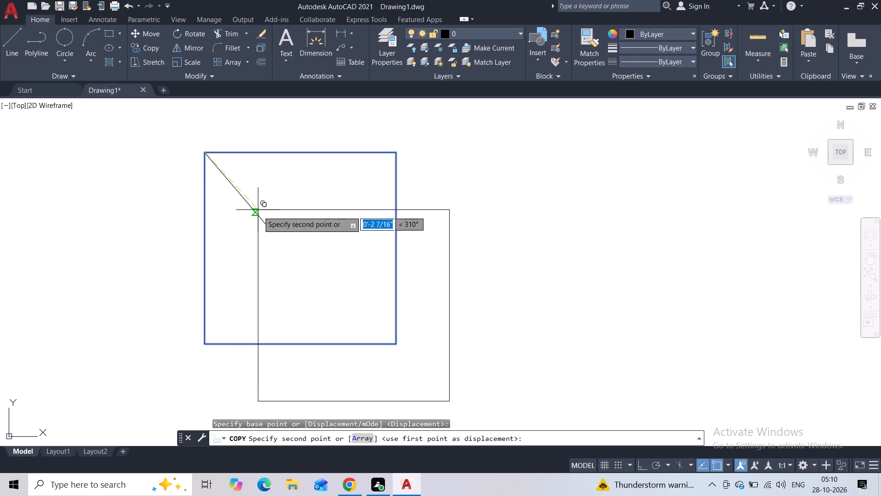
{"action": "left_click", "coordinate": [264, 223]}
{"action": "key", "text": "Escape"}
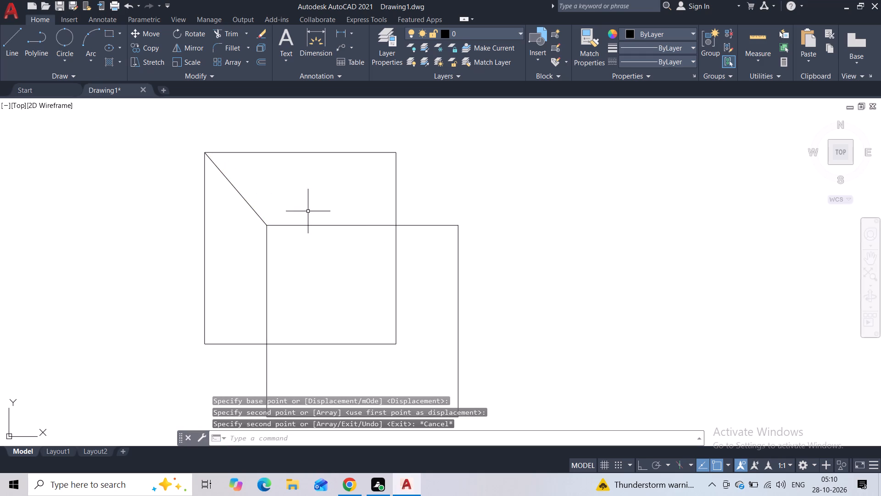
Copy the slanted line from the original square's upper left corner to its other three corners, completing the box sketch.
{"action": "left_click", "coordinate": [260, 184]}
{"action": "left_click", "coordinate": [247, 200]}
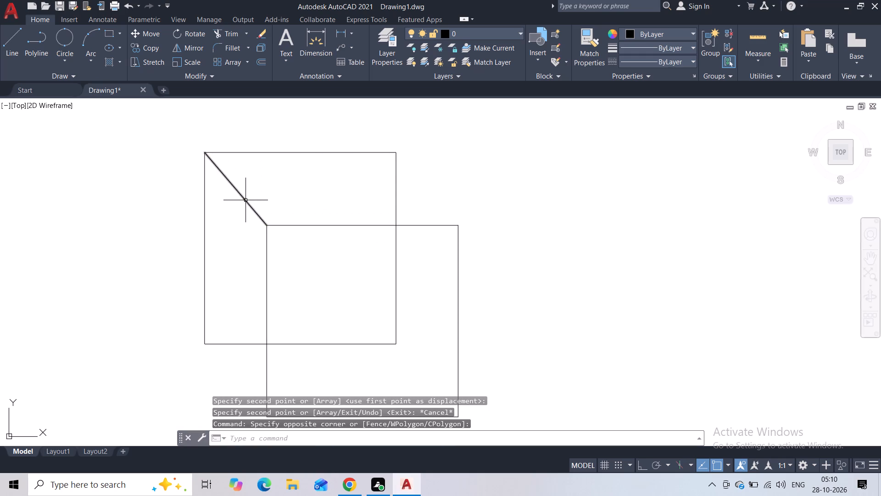
{"action": "left_click", "coordinate": [250, 186]}
{"action": "left_click", "coordinate": [228, 210]}
{"action": "left_click", "coordinate": [146, 51]}
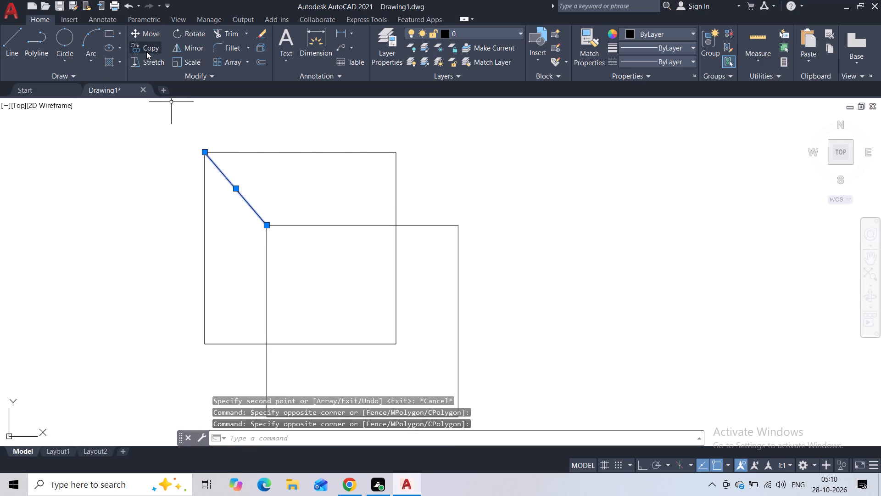
{"action": "left_click", "coordinate": [205, 154]}
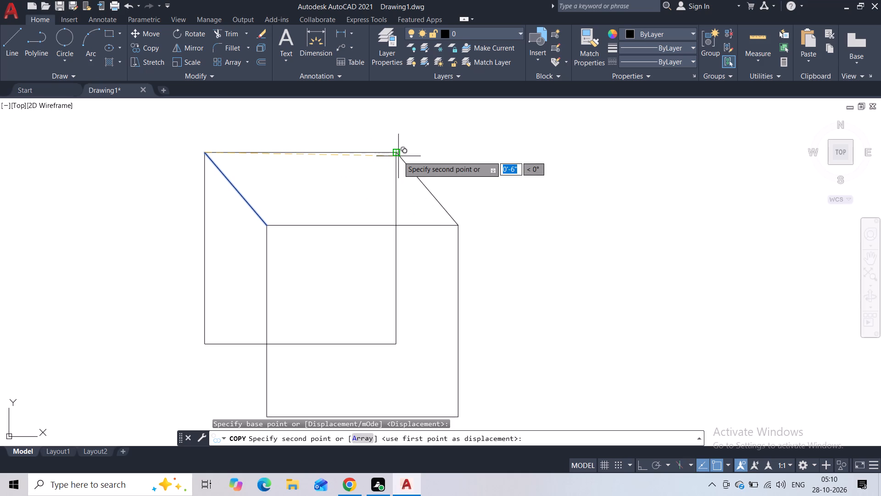
{"action": "left_click", "coordinate": [398, 156]}
{"action": "middle_click_drag", "start_coordinate": [465, 236], "coordinate": [455, 158]}
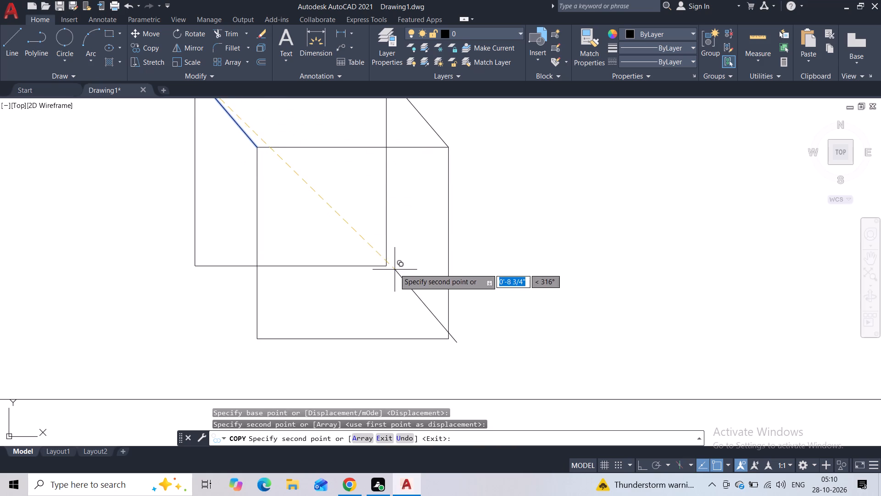
{"action": "left_click", "coordinate": [386, 266]}
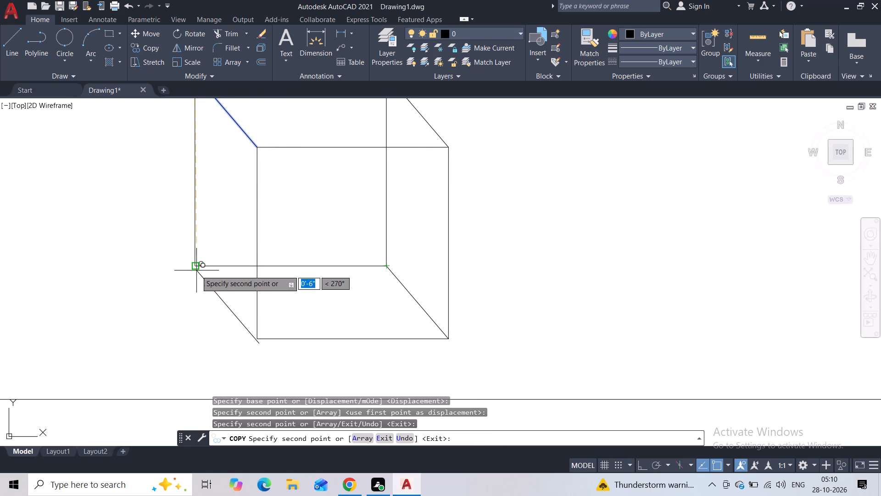
{"action": "left_click", "coordinate": [196, 271]}
{"action": "key", "text": "Escape"}
Move the whole box sketch from its front lower left corner straight down onto the low box's top band.
{"action": "scroll", "coordinate": [227, 239], "scroll_direction": "down", "scroll_amount": 2}
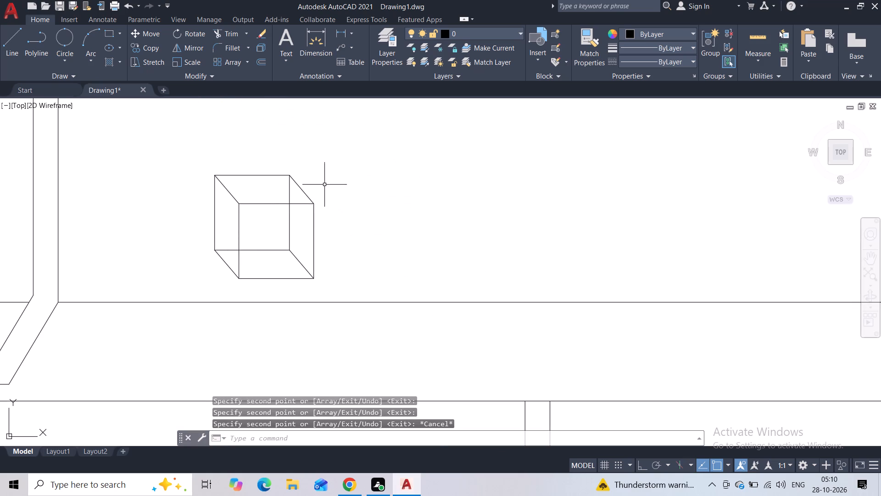
{"action": "left_click", "coordinate": [323, 158]}
{"action": "left_click", "coordinate": [204, 282]}
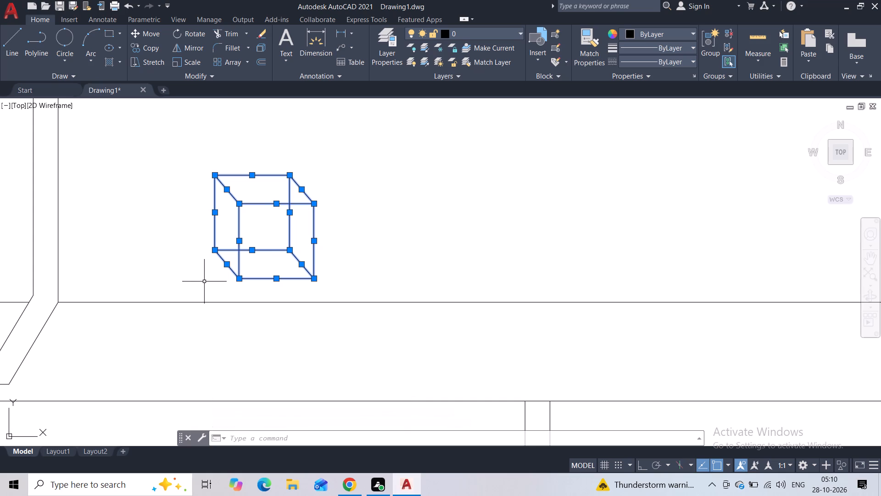
{"action": "scroll", "coordinate": [213, 265], "scroll_direction": "down", "scroll_amount": 2}
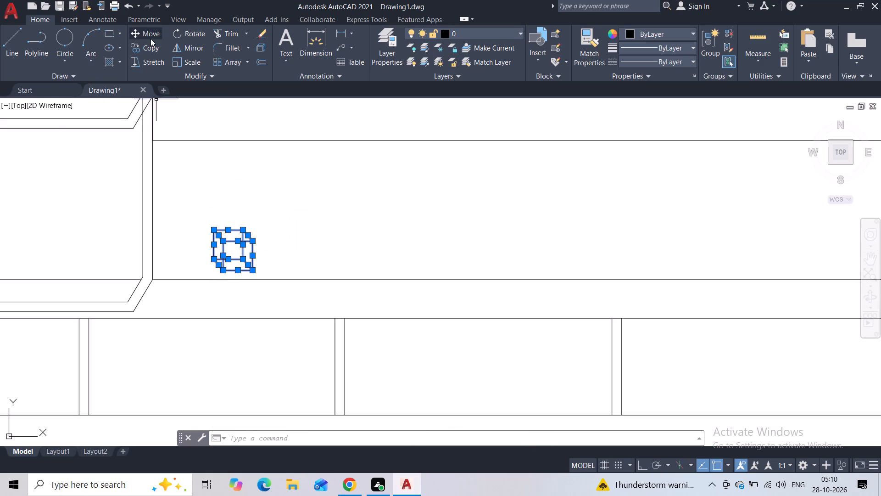
{"action": "left_click", "coordinate": [150, 35]}
{"action": "left_click", "coordinate": [223, 268]}
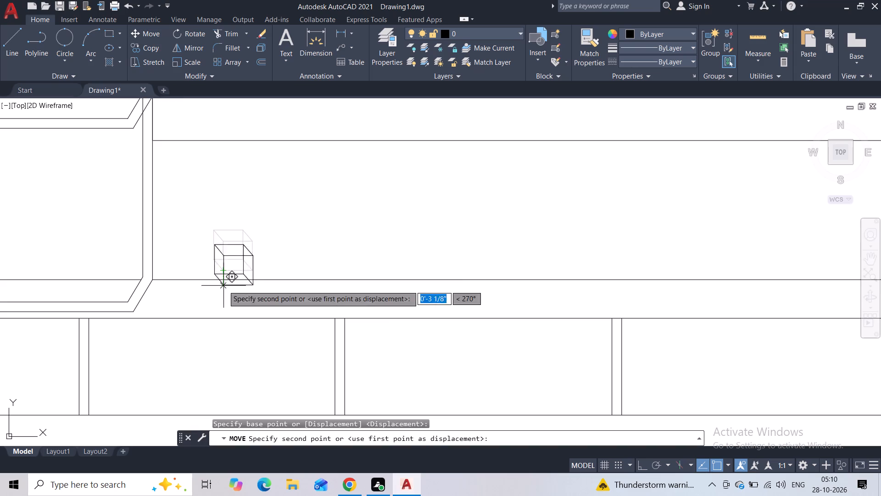
{"action": "left_click", "coordinate": [223, 310]}
Draw a two-point circle about 5 13/16" across, from the front square's upper left corner to just beside its upper right corner.
{"action": "scroll", "coordinate": [239, 274], "scroll_direction": "down", "scroll_amount": 1}
{"action": "scroll", "coordinate": [239, 272], "scroll_direction": "up", "scroll_amount": 2}
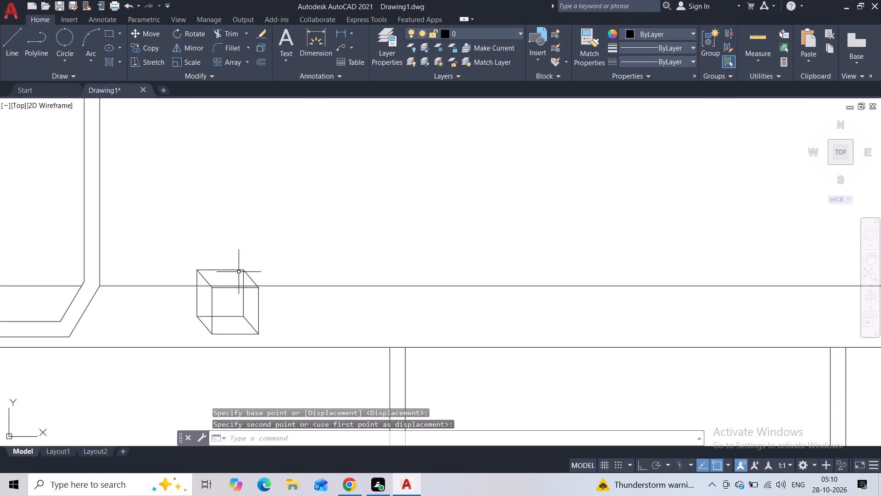
{"action": "scroll", "coordinate": [239, 272], "scroll_direction": "up", "scroll_amount": 2}
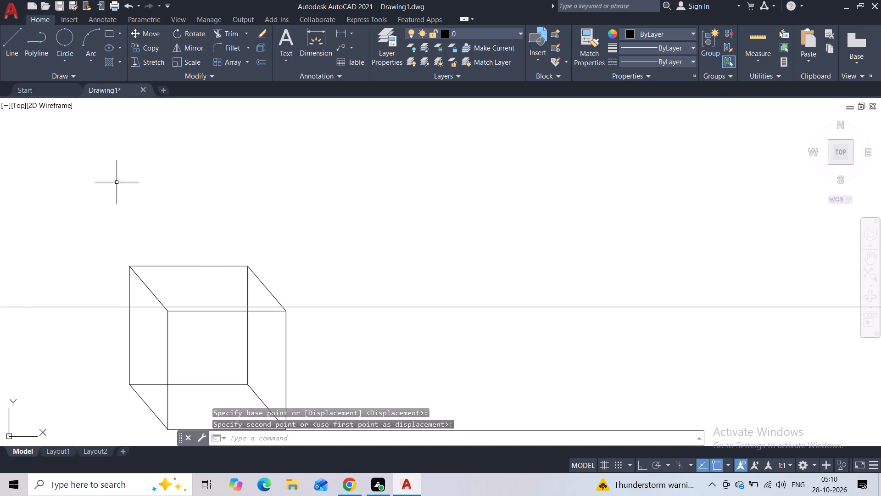
{"action": "left_click", "coordinate": [68, 60]}
{"action": "left_click", "coordinate": [72, 137]}
{"action": "middle_click_drag", "start_coordinate": [169, 259], "coordinate": [160, 190]}
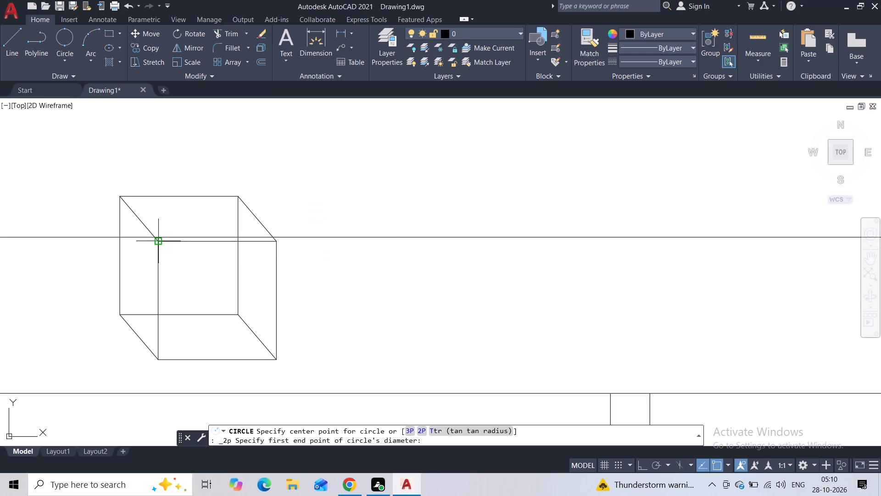
{"action": "left_click", "coordinate": [161, 242]}
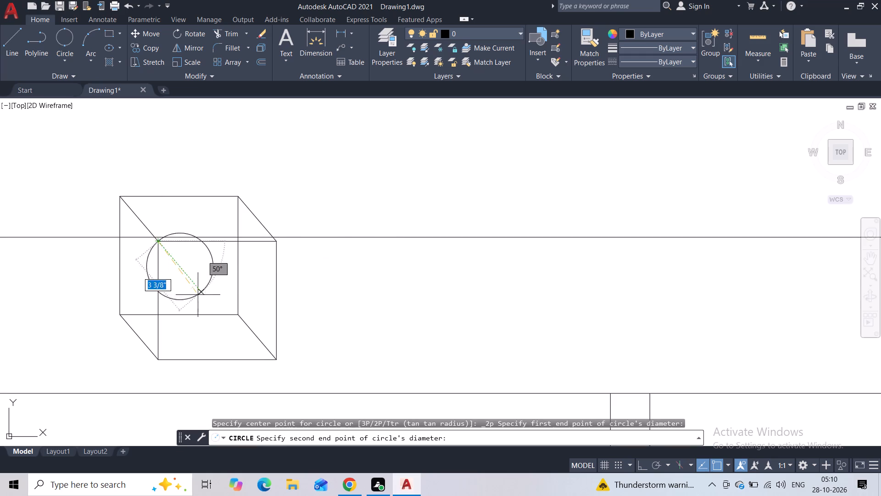
{"action": "left_click", "coordinate": [273, 237]}
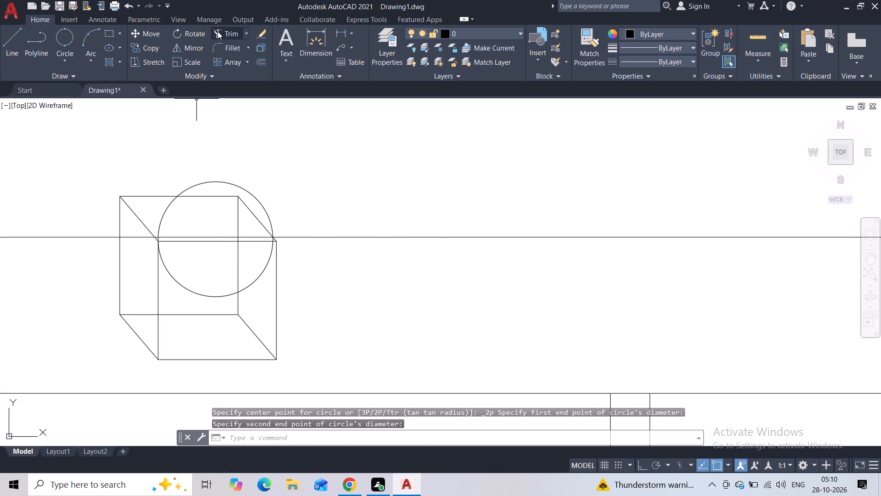
Trim away the circle's parts above the front square's top edge, leaving a half-round bowl inside the box sketch.
{"action": "left_click", "coordinate": [218, 31]}
{"action": "left_click_drag", "start_coordinate": [225, 185], "coordinate": [228, 177]}
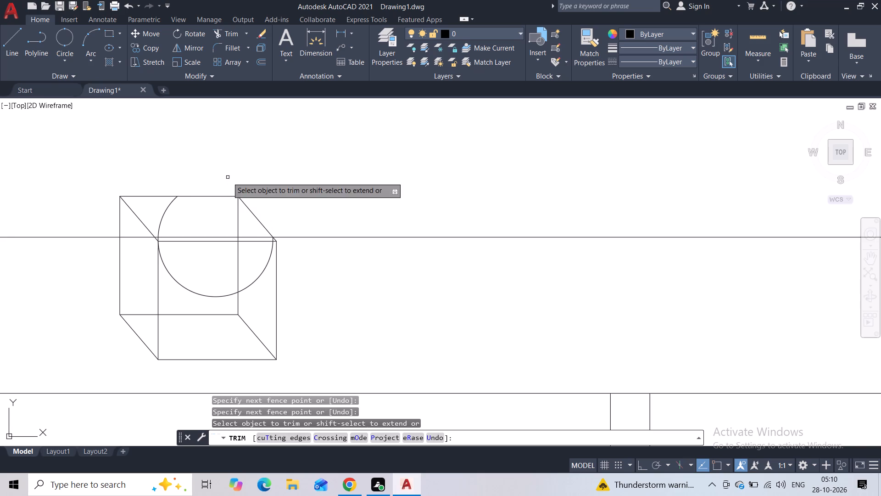
{"action": "left_click_drag", "start_coordinate": [164, 209], "coordinate": [187, 223]}
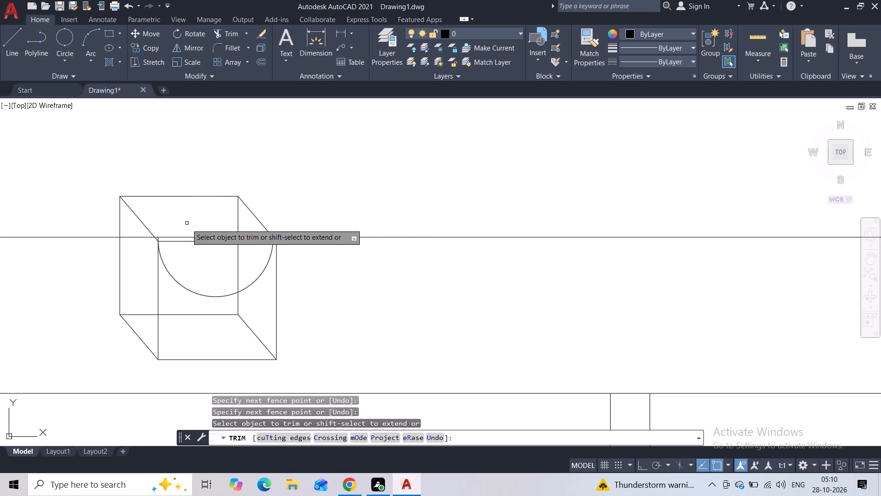
{"action": "scroll", "coordinate": [176, 257], "scroll_direction": "up", "scroll_amount": 2}
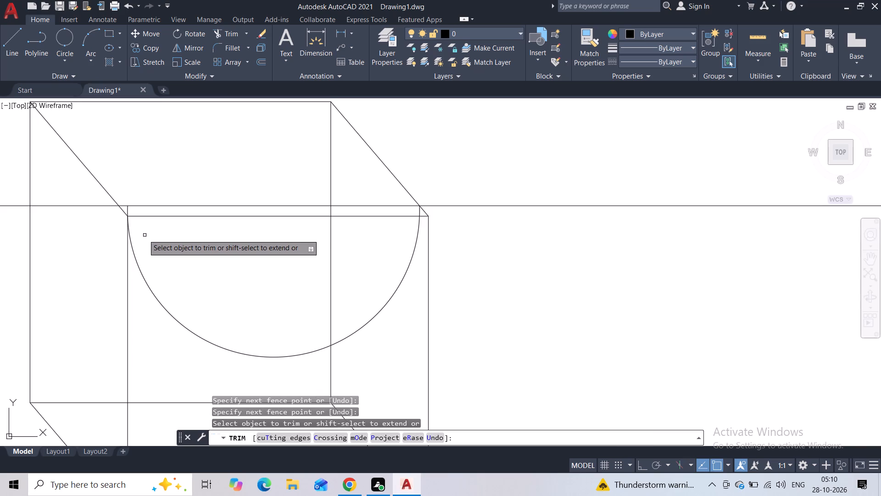
{"action": "scroll", "coordinate": [128, 213], "scroll_direction": "up", "scroll_amount": 2}
{"action": "left_click_drag", "start_coordinate": [128, 209], "coordinate": [118, 205]}
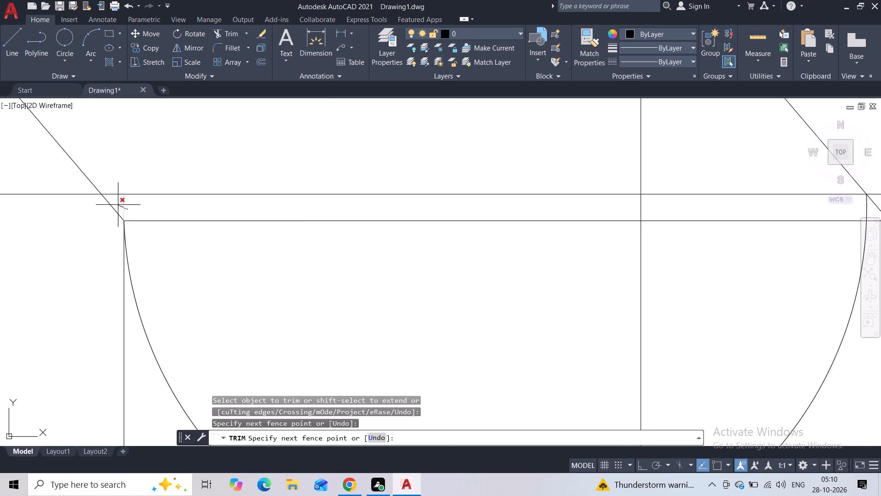
{"action": "scroll", "coordinate": [145, 247], "scroll_direction": "down", "scroll_amount": 3}
{"action": "scroll", "coordinate": [243, 263], "scroll_direction": "up", "scroll_amount": 1}
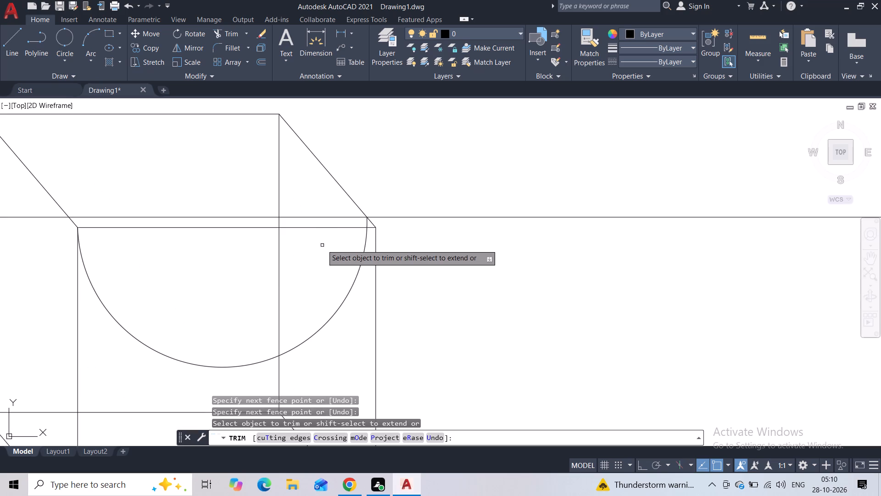
{"action": "scroll", "coordinate": [341, 226], "scroll_direction": "up", "scroll_amount": 1}
{"action": "scroll", "coordinate": [382, 220], "scroll_direction": "up", "scroll_amount": 2}
{"action": "left_click_drag", "start_coordinate": [382, 221], "coordinate": [368, 220]}
{"action": "scroll", "coordinate": [378, 225], "scroll_direction": "down", "scroll_amount": 4}
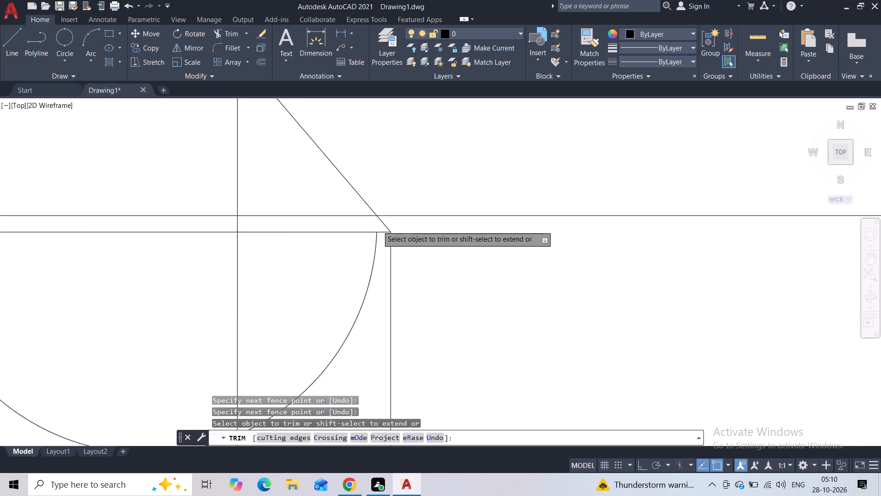
{"action": "key", "text": "Escape"}
Draw a small freehand rectangle in the empty space beside the shelf unit, outside the elevation.
{"action": "scroll", "coordinate": [407, 246], "scroll_direction": "down", "scroll_amount": 3}
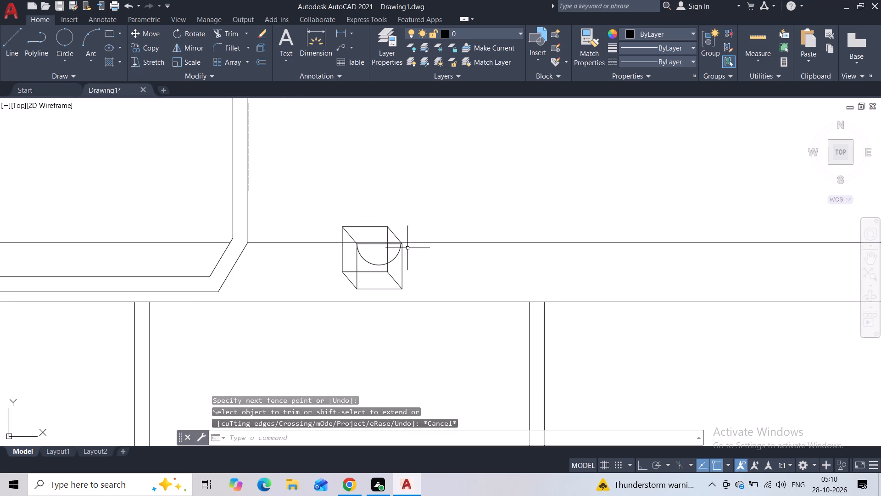
{"action": "scroll", "coordinate": [408, 249], "scroll_direction": "down", "scroll_amount": 2}
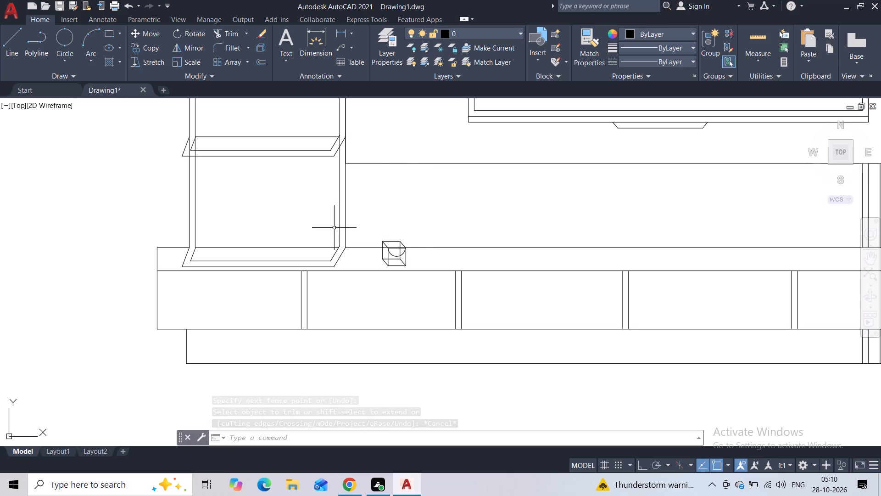
{"action": "left_click", "coordinate": [108, 31]}
{"action": "left_click", "coordinate": [64, 154]}
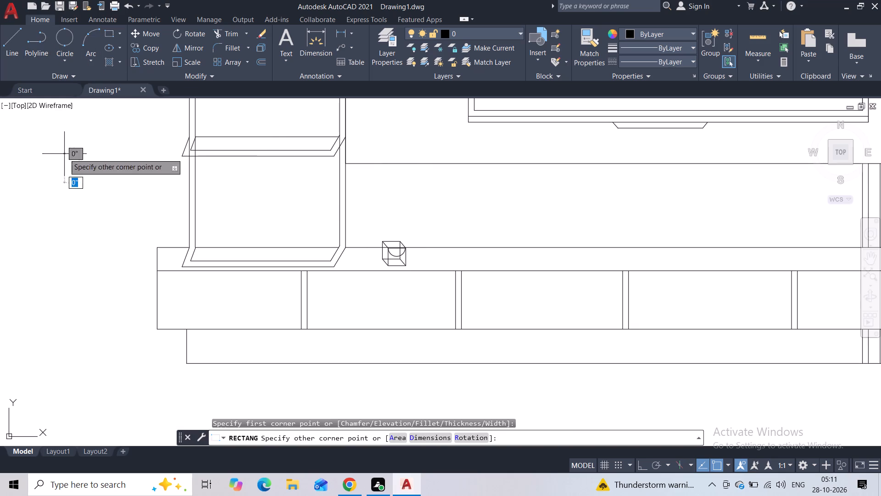
{"action": "left_click", "coordinate": [95, 180]}
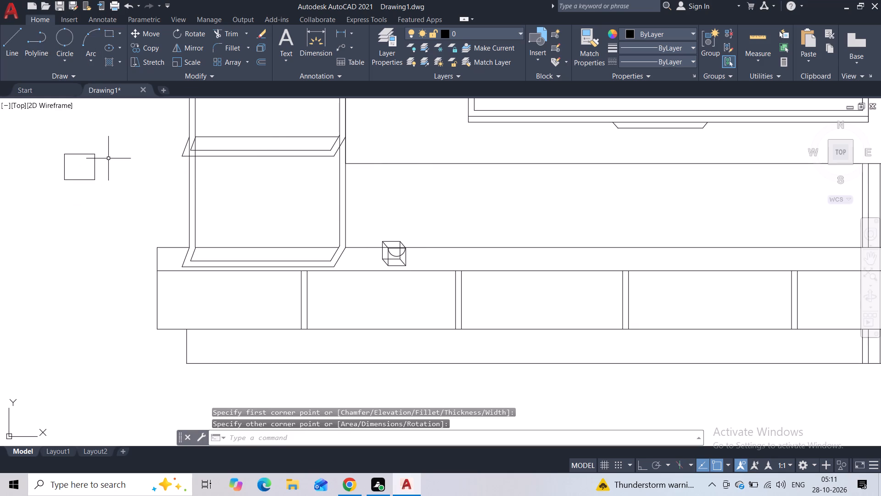
Draw two-point circles on both vertical sides of the small rectangle, using each side's corners as the diameter ends.
{"action": "left_click", "coordinate": [66, 58]}
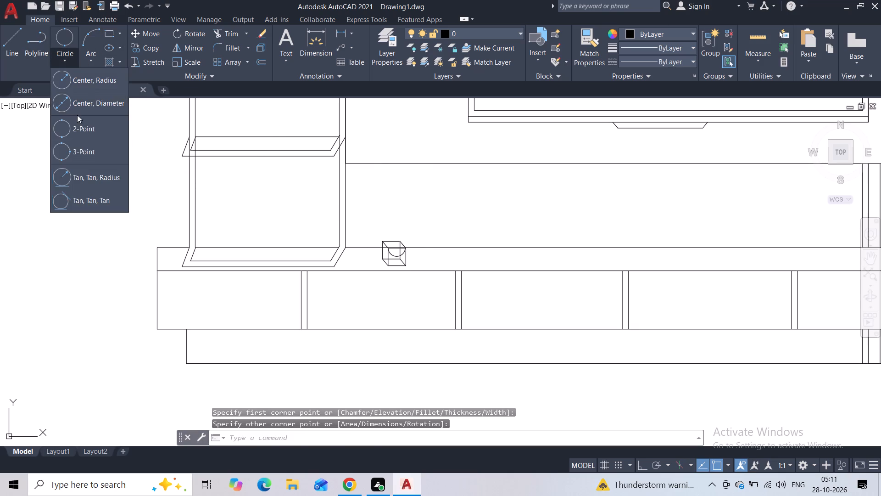
{"action": "left_click", "coordinate": [75, 123]}
{"action": "scroll", "coordinate": [78, 171], "scroll_direction": "up", "scroll_amount": 2}
{"action": "left_click", "coordinate": [119, 128]}
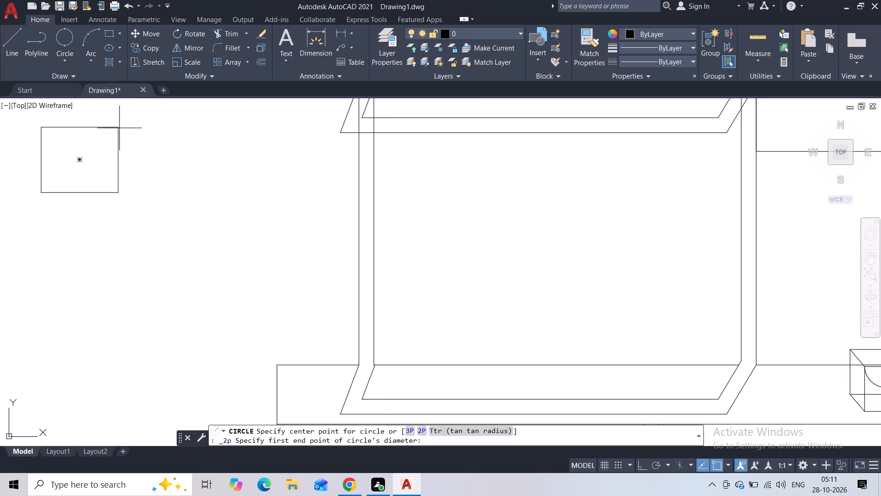
{"action": "left_click", "coordinate": [117, 190]}
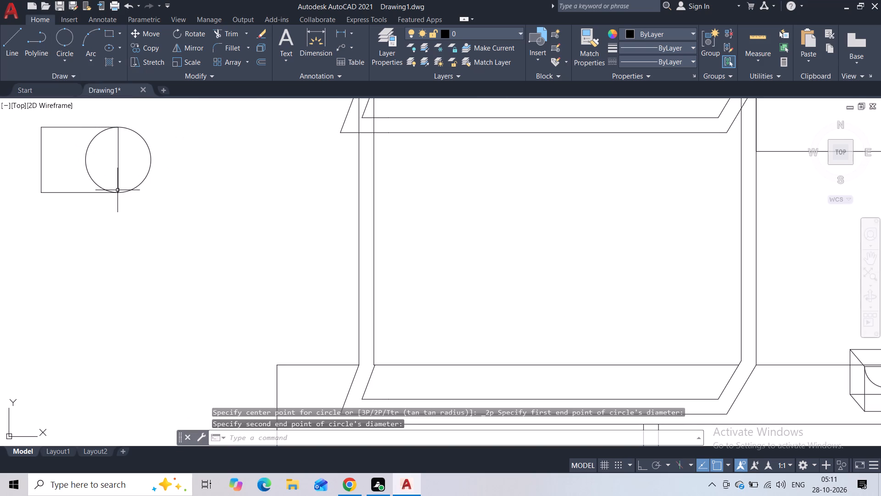
{"action": "left_click", "coordinate": [68, 62]}
{"action": "left_click", "coordinate": [68, 121]}
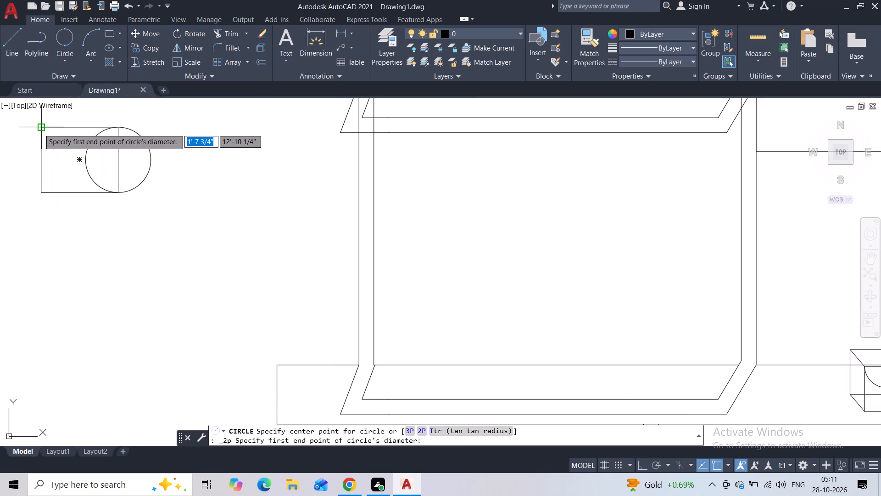
{"action": "left_click", "coordinate": [39, 129]}
{"action": "left_click", "coordinate": [43, 190]}
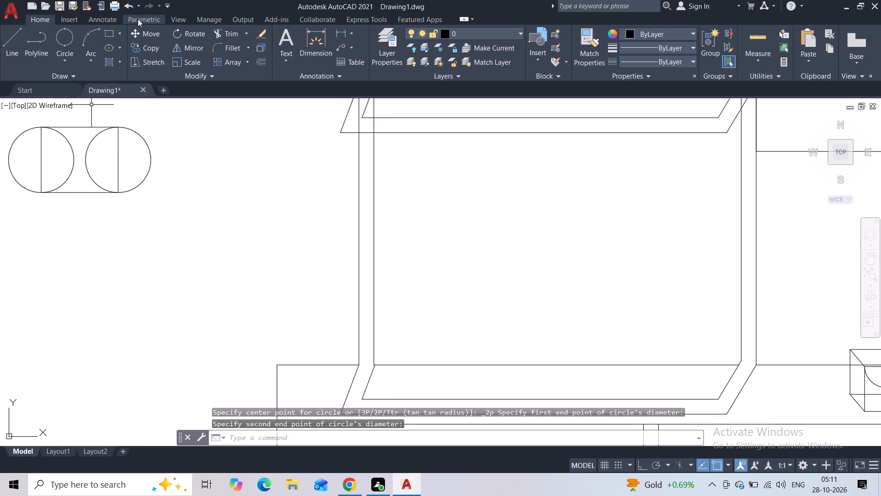
Trim away the rectangle's vertical sides and the circles' inner halves, leaving a closed oval with rounded ends.
{"action": "left_click", "coordinate": [228, 31]}
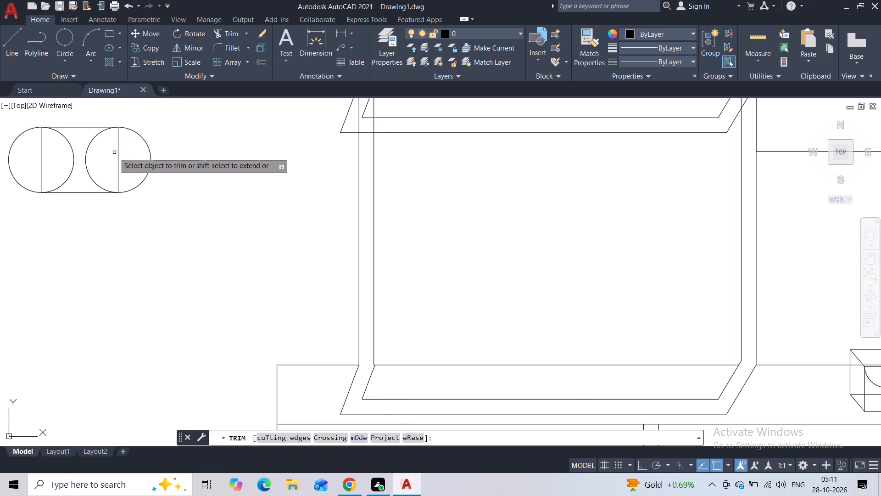
{"action": "left_click_drag", "start_coordinate": [119, 155], "coordinate": [94, 158]}
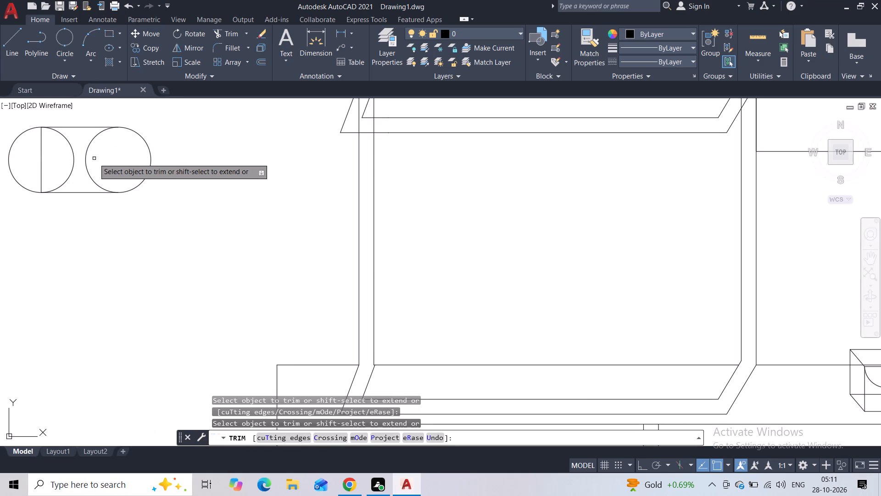
{"action": "left_click_drag", "start_coordinate": [94, 158], "coordinate": [76, 159]}
{"action": "left_click_drag", "start_coordinate": [38, 160], "coordinate": [102, 163]}
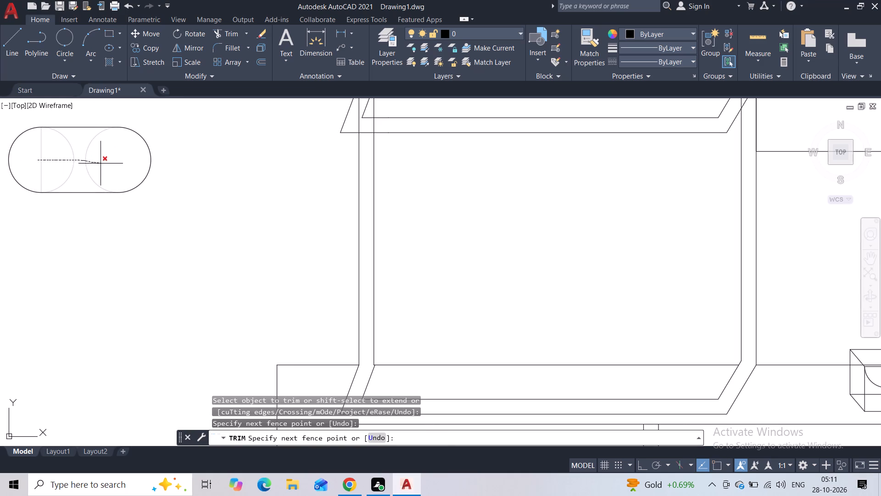
{"action": "left_click_drag", "start_coordinate": [102, 163], "coordinate": [103, 163]}
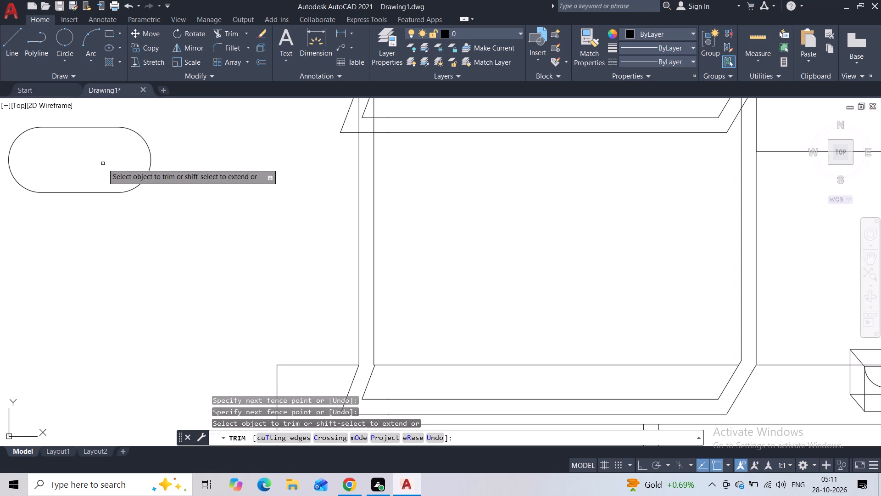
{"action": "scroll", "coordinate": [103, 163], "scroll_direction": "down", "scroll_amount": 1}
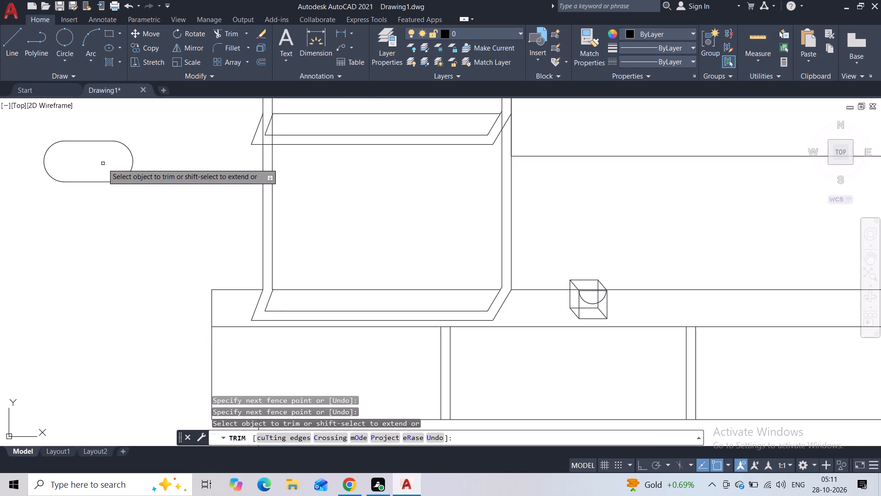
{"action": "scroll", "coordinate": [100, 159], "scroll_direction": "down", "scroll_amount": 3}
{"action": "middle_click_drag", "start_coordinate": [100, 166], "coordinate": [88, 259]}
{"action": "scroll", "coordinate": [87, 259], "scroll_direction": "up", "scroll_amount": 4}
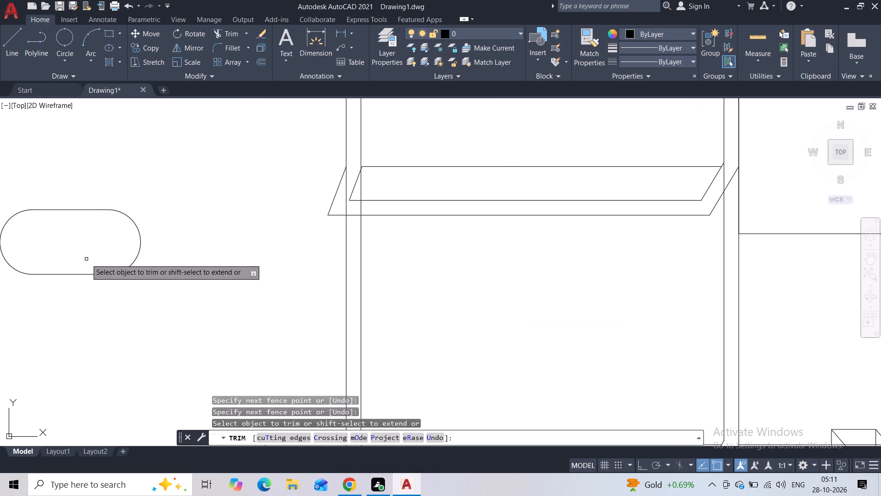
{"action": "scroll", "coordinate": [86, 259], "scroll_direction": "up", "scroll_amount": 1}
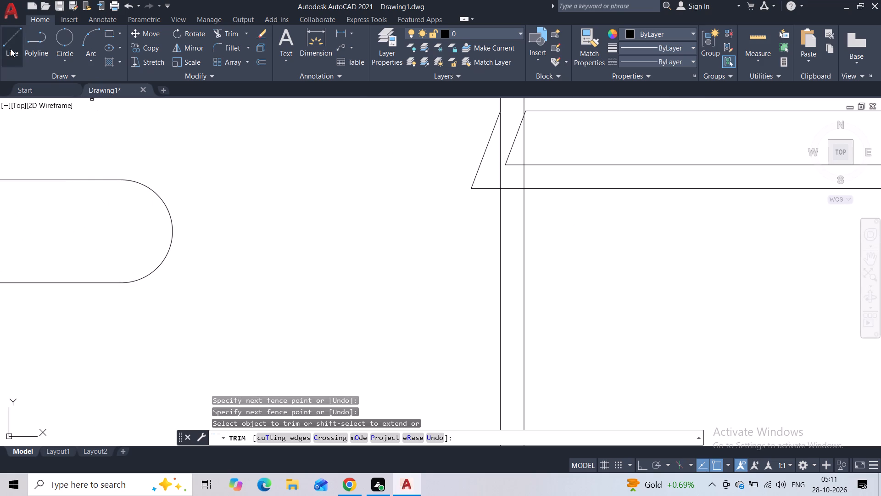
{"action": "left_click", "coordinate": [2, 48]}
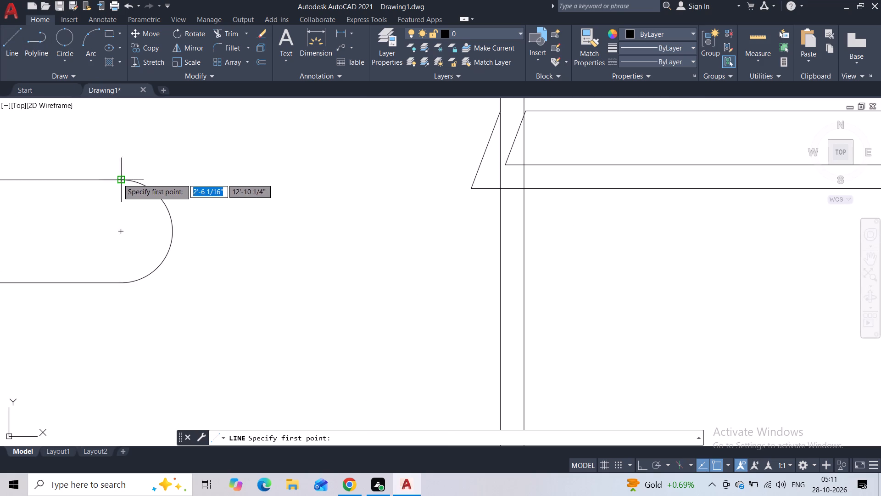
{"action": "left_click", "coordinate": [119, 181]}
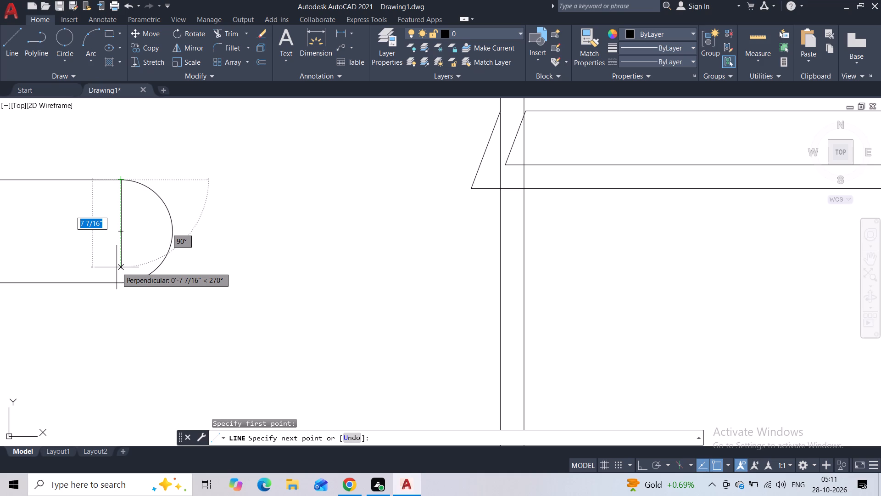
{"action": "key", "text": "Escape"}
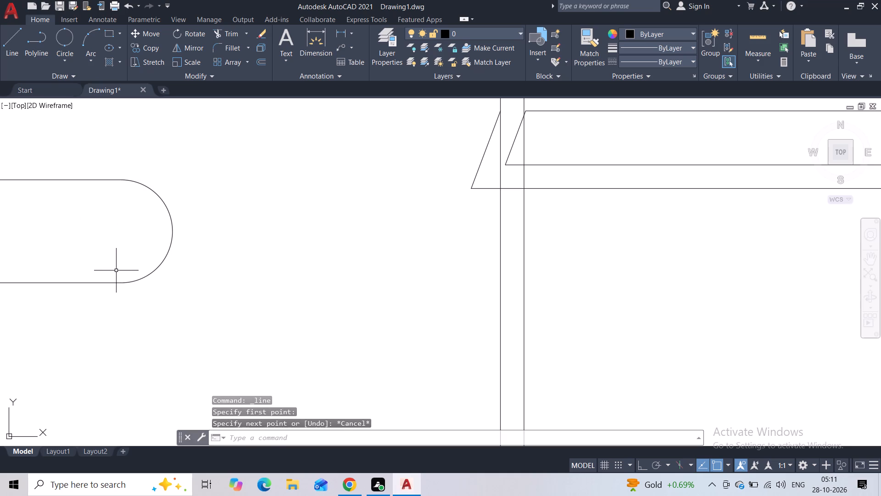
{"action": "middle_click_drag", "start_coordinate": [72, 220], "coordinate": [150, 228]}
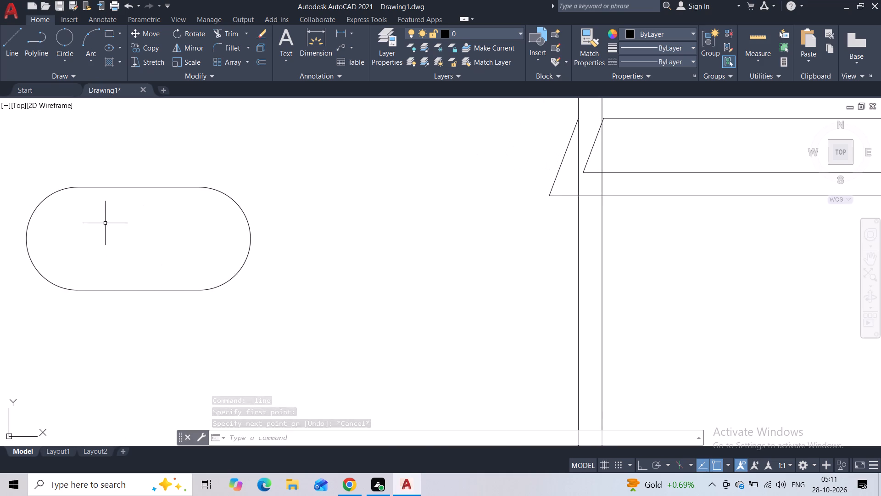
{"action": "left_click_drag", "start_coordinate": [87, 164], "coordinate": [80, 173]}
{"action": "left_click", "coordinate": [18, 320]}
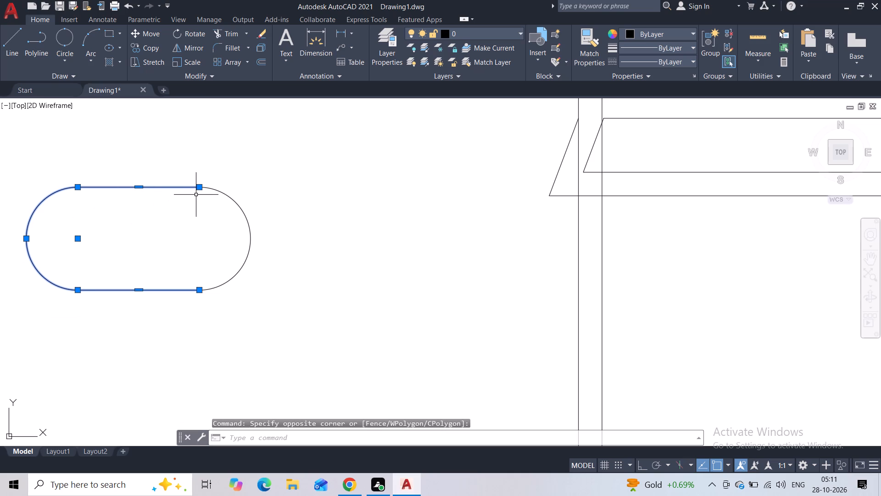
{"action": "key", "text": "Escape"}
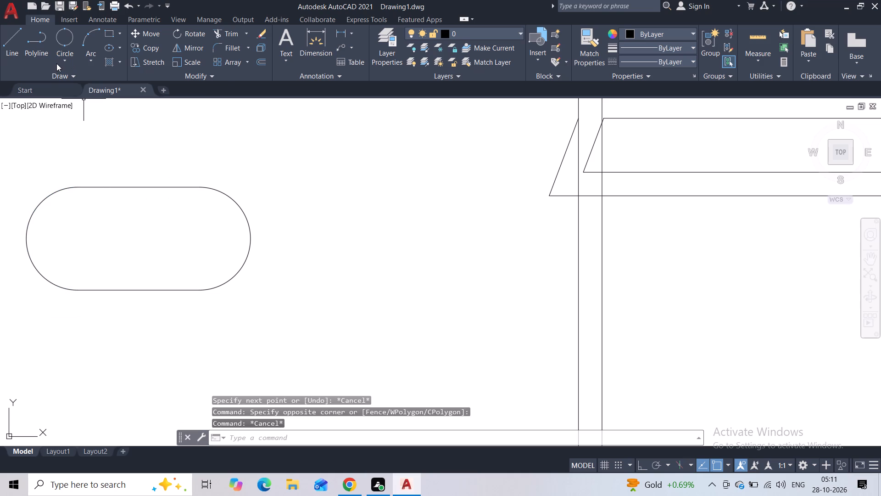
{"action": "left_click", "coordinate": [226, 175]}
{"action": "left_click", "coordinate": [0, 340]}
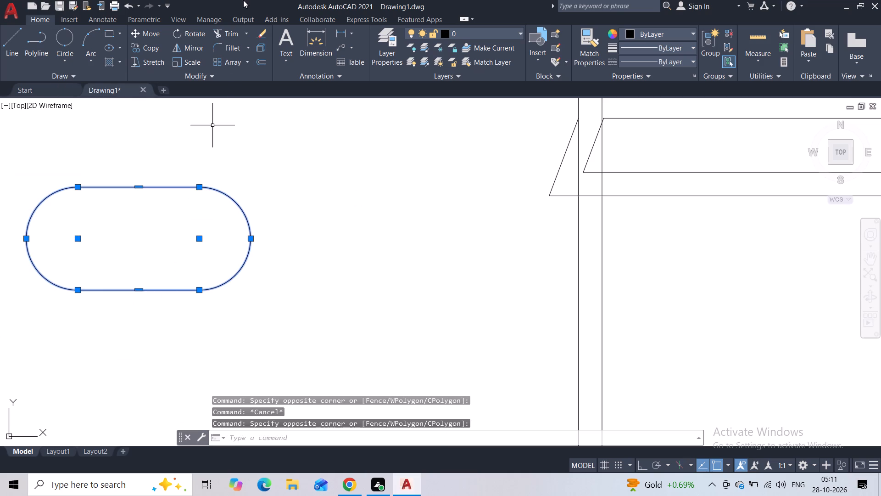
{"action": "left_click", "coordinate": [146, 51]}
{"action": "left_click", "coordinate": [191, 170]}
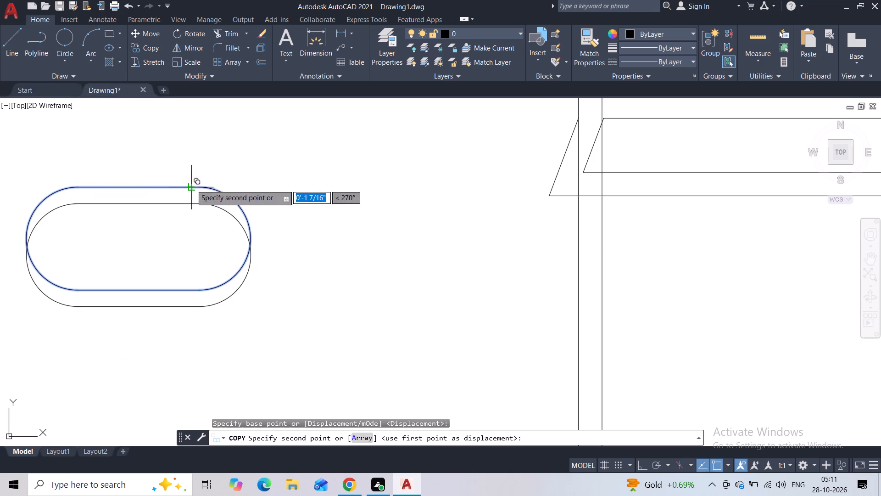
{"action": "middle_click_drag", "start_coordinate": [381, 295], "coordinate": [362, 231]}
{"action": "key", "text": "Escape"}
Copy the whole rounded oval into the empty space just below the original, slightly offset toward the box sketch.
{"action": "middle_click_drag", "start_coordinate": [351, 301], "coordinate": [336, 231]}
{"action": "scroll", "coordinate": [337, 252], "scroll_direction": "down", "scroll_amount": 3}
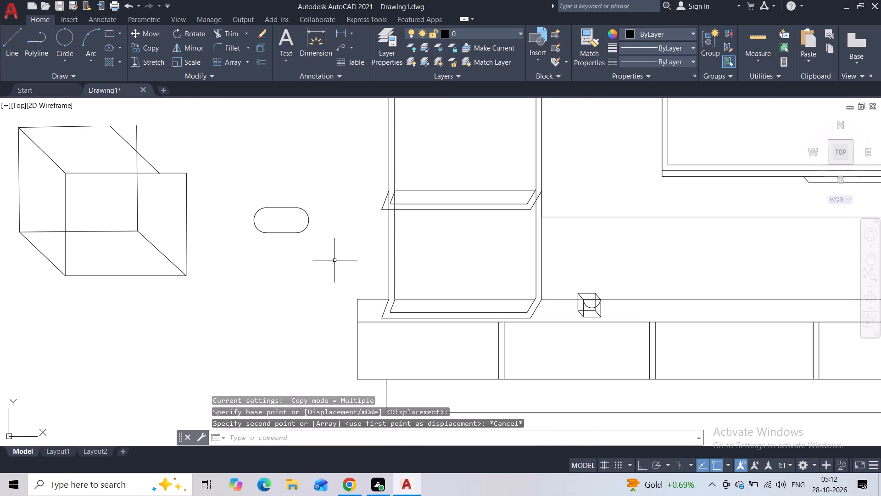
{"action": "left_click", "coordinate": [311, 198]}
{"action": "left_click", "coordinate": [226, 242]}
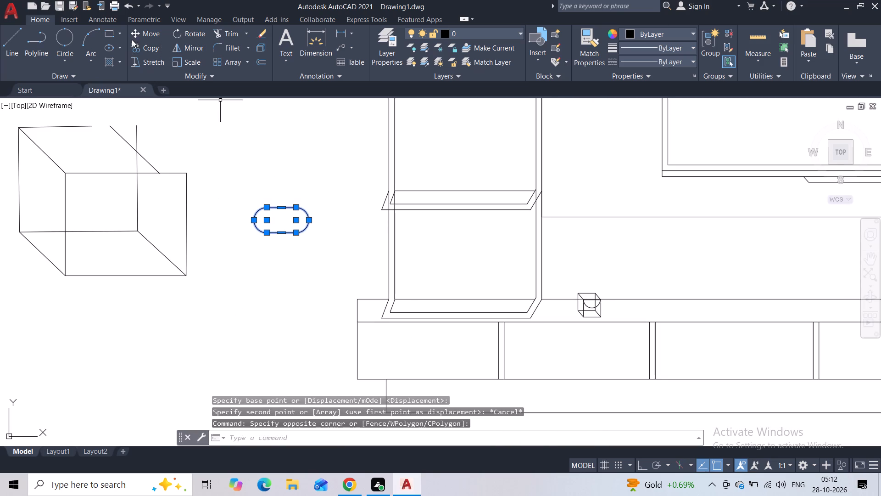
{"action": "left_click", "coordinate": [134, 45]}
{"action": "left_click", "coordinate": [291, 236]}
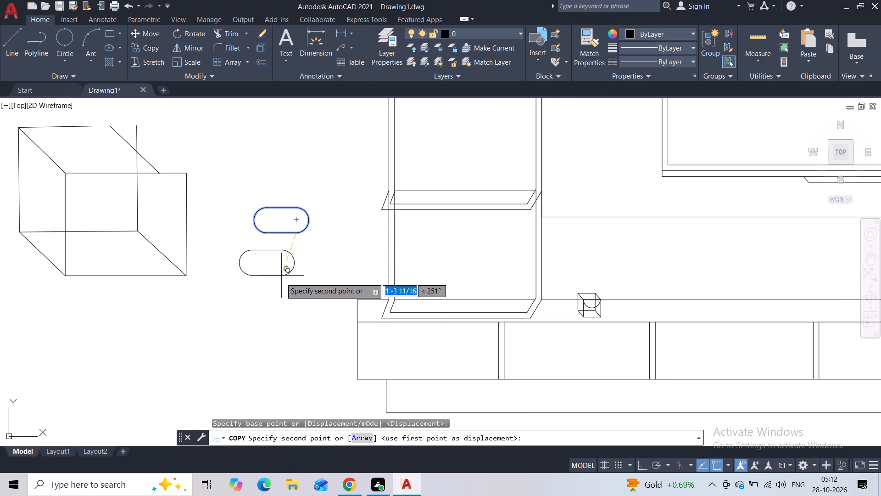
{"action": "left_click", "coordinate": [271, 299]}
{"action": "key", "text": "Escape"}
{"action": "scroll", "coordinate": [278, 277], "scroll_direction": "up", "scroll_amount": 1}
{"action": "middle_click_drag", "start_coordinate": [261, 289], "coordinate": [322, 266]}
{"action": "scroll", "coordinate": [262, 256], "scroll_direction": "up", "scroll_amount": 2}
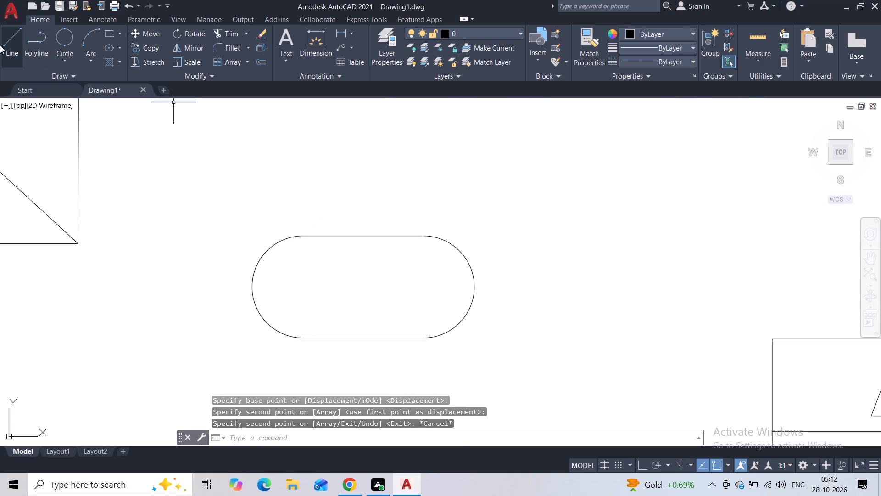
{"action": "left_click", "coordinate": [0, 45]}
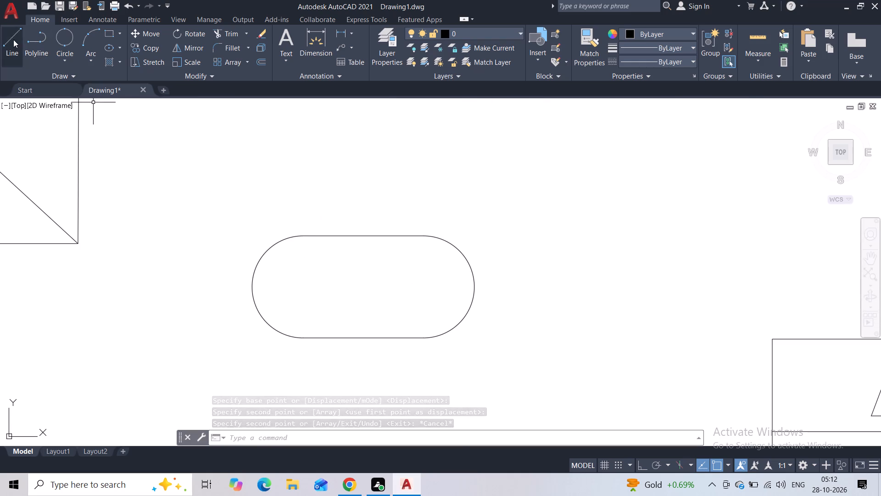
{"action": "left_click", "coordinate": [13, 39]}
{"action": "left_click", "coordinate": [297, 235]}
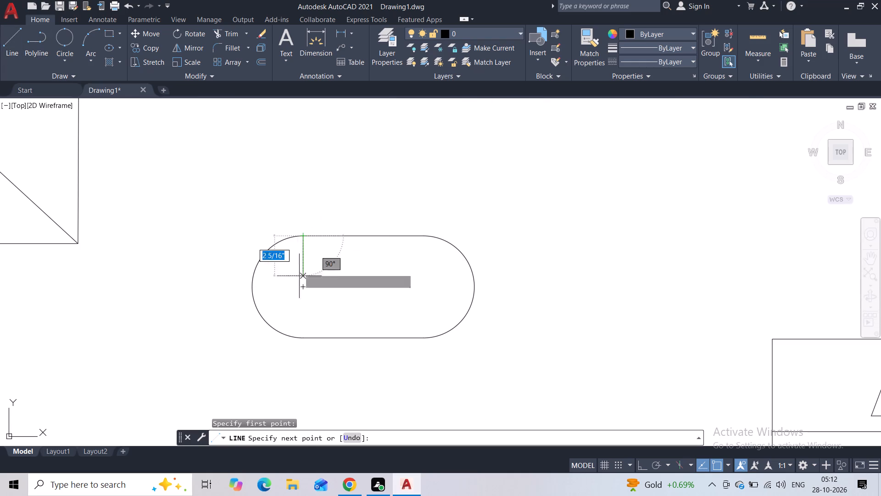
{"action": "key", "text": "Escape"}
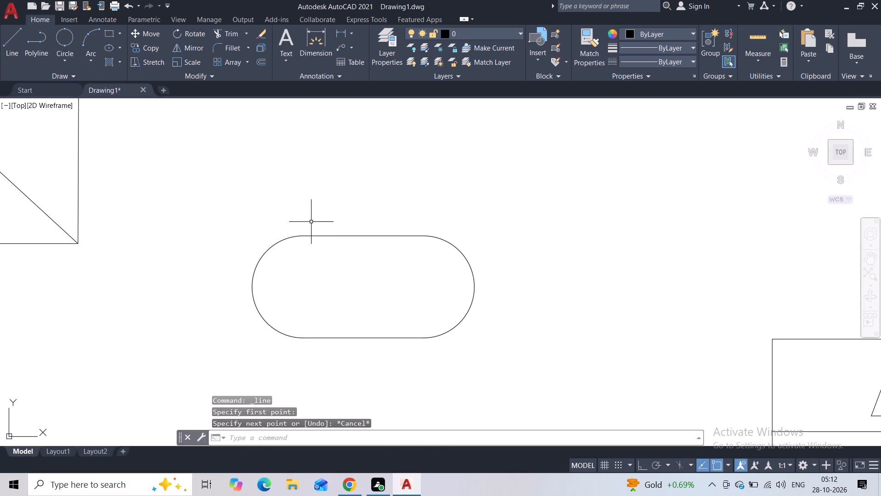
Shorten the copied oval's top straight edge by stretching its right endpoint back to the edge's midpoint.
{"action": "left_click", "coordinate": [312, 221]}
{"action": "left_click", "coordinate": [284, 336]}
{"action": "left_click", "coordinate": [340, 310]}
{"action": "left_click", "coordinate": [322, 368]}
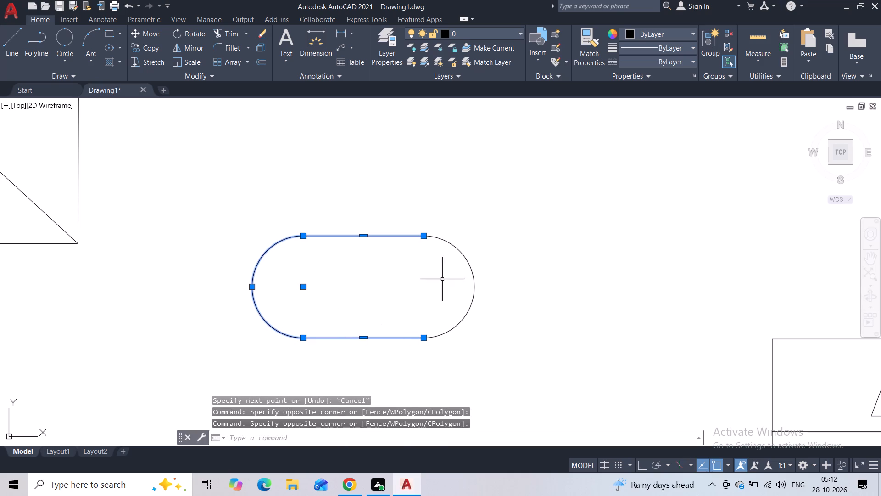
{"action": "left_click", "coordinate": [424, 237]}
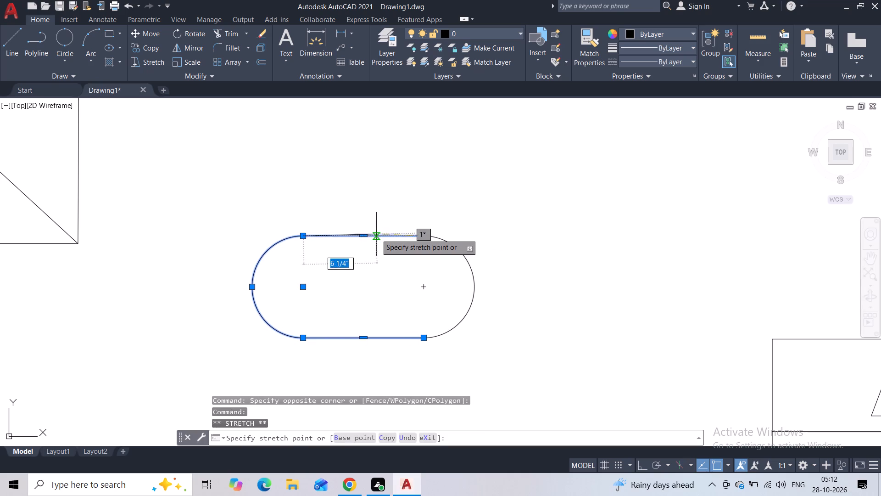
{"action": "left_click", "coordinate": [368, 236]}
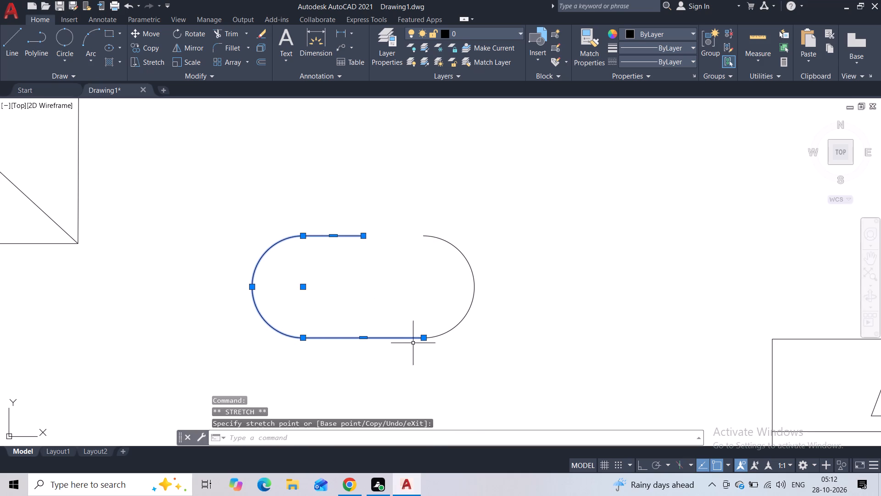
Stretch the copied oval's lower right joint, moving the bottom edge and right arc ends inward to near the edge's midpoint.
{"action": "left_click", "coordinate": [425, 335]}
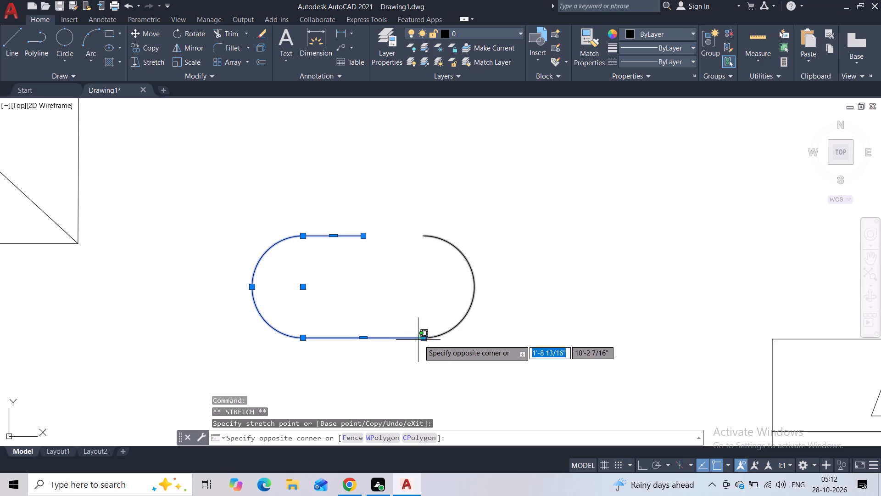
{"action": "left_click", "coordinate": [426, 340]}
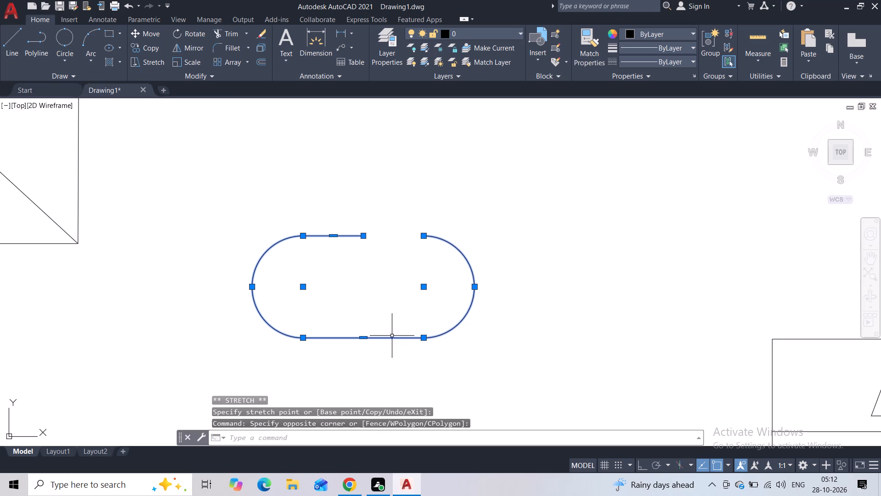
{"action": "left_click", "coordinate": [423, 339]}
{"action": "left_click", "coordinate": [372, 339]}
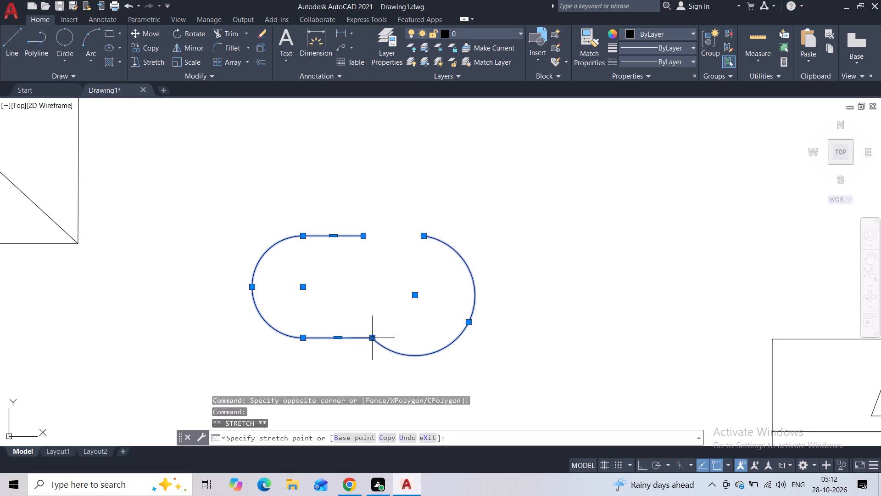
{"action": "key", "text": "Escape"}
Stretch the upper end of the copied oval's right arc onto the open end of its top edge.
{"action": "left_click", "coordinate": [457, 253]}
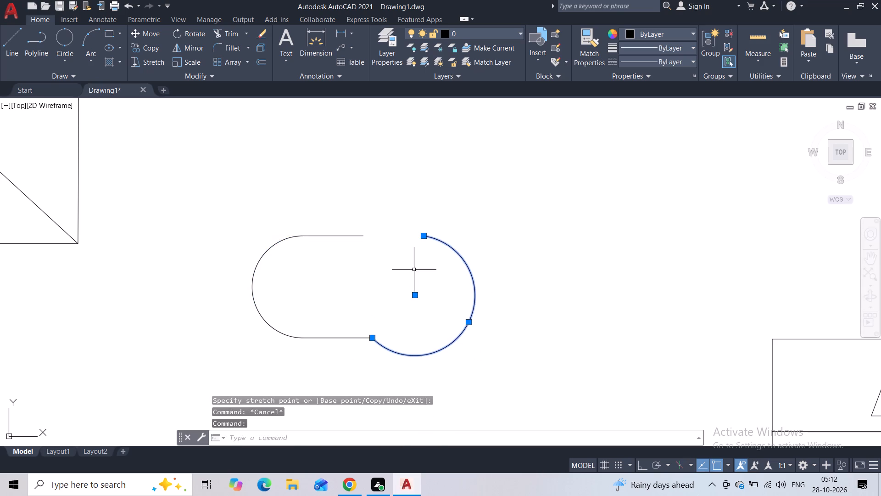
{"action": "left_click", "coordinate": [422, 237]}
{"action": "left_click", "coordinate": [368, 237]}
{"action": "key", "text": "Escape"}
Delete the entire distorted copy of the oval, keeping the original rounded oval.
{"action": "scroll", "coordinate": [415, 269], "scroll_direction": "down", "scroll_amount": 3}
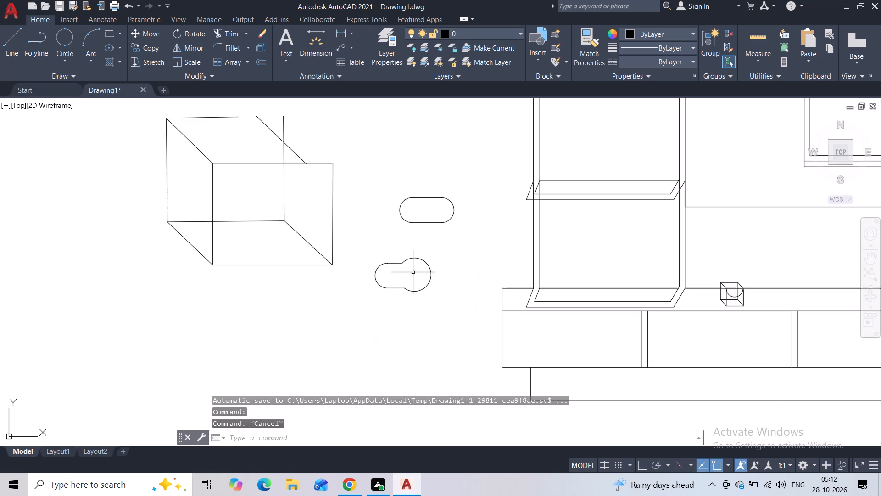
{"action": "left_click", "coordinate": [463, 245]}
{"action": "left_click", "coordinate": [384, 310]}
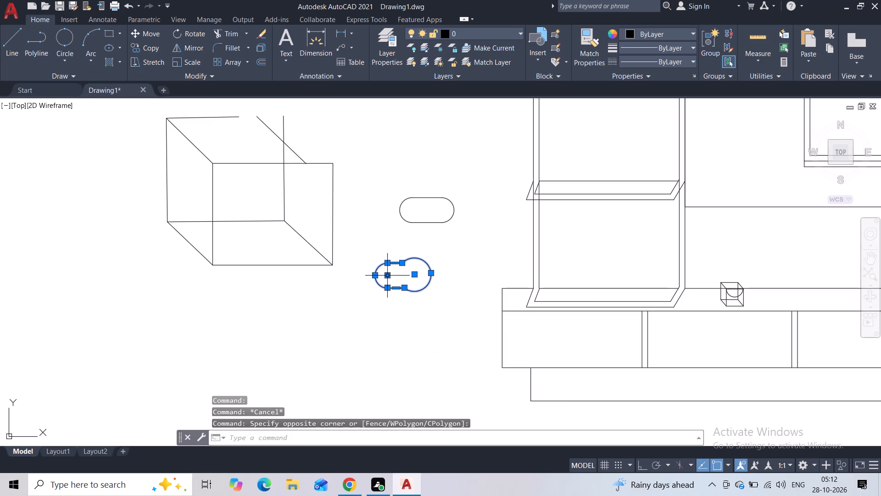
{"action": "key", "text": "Delete"}
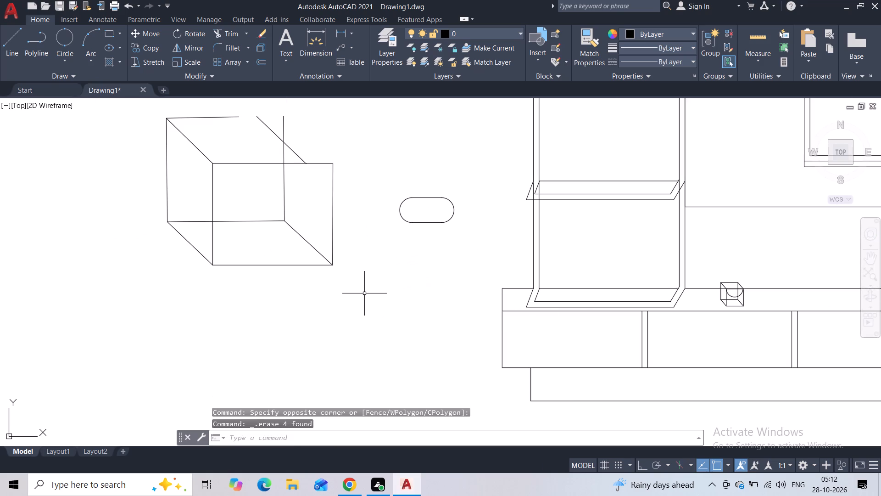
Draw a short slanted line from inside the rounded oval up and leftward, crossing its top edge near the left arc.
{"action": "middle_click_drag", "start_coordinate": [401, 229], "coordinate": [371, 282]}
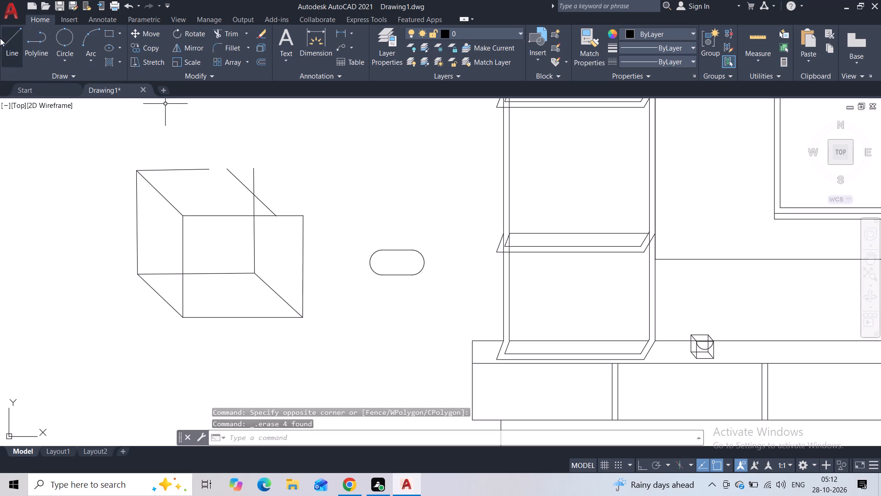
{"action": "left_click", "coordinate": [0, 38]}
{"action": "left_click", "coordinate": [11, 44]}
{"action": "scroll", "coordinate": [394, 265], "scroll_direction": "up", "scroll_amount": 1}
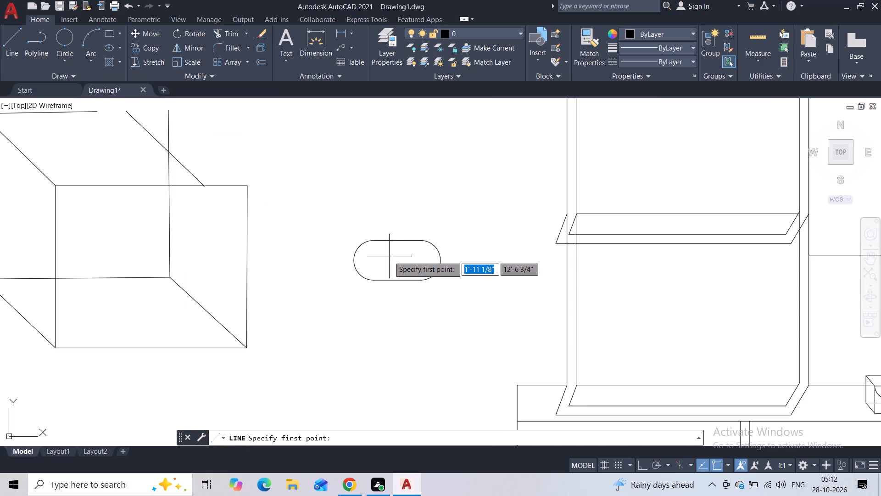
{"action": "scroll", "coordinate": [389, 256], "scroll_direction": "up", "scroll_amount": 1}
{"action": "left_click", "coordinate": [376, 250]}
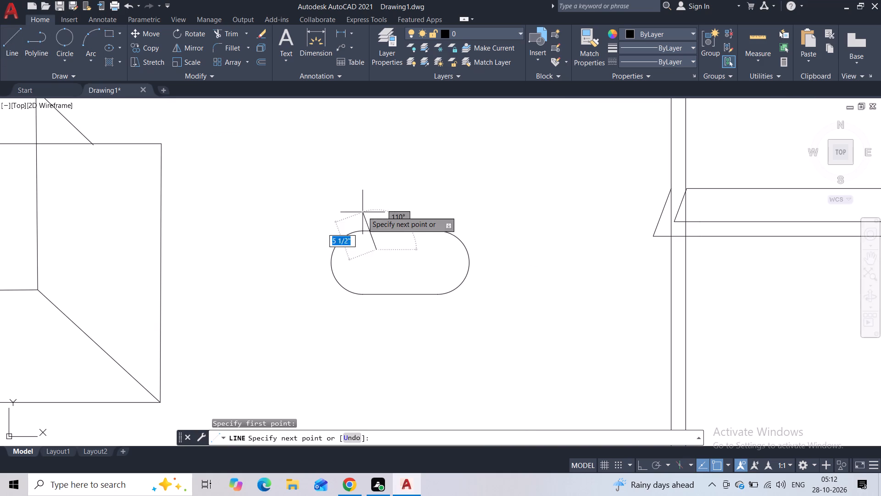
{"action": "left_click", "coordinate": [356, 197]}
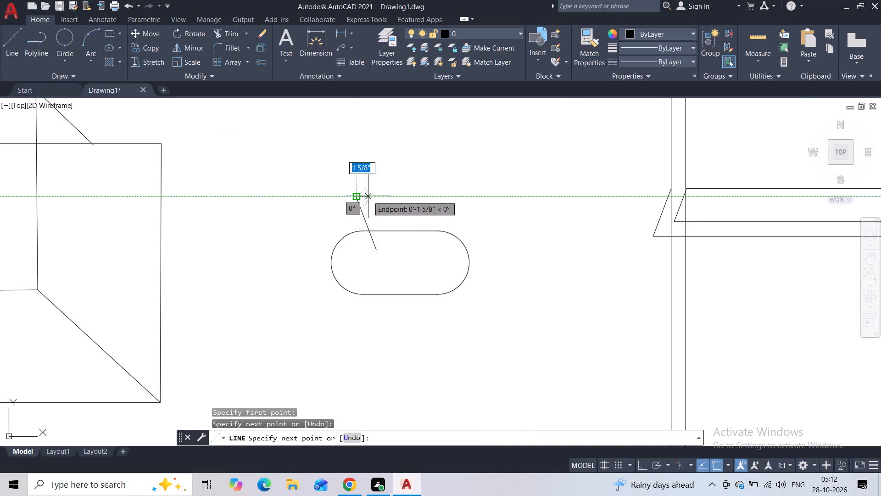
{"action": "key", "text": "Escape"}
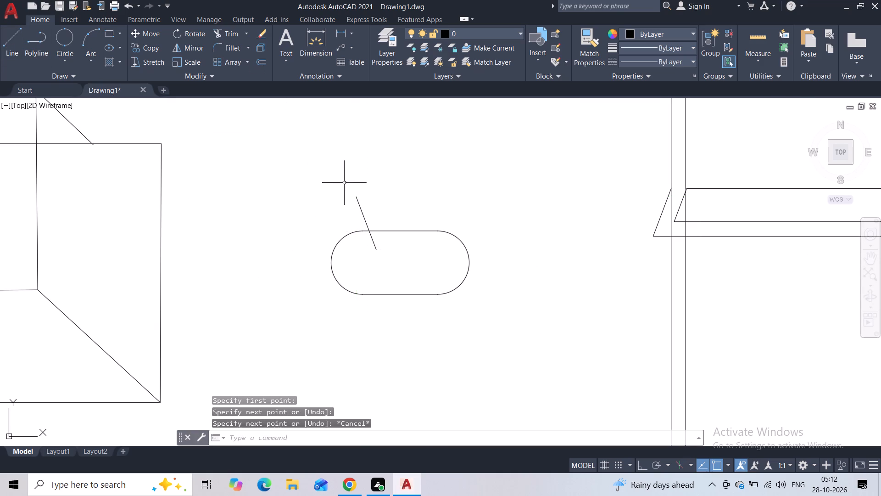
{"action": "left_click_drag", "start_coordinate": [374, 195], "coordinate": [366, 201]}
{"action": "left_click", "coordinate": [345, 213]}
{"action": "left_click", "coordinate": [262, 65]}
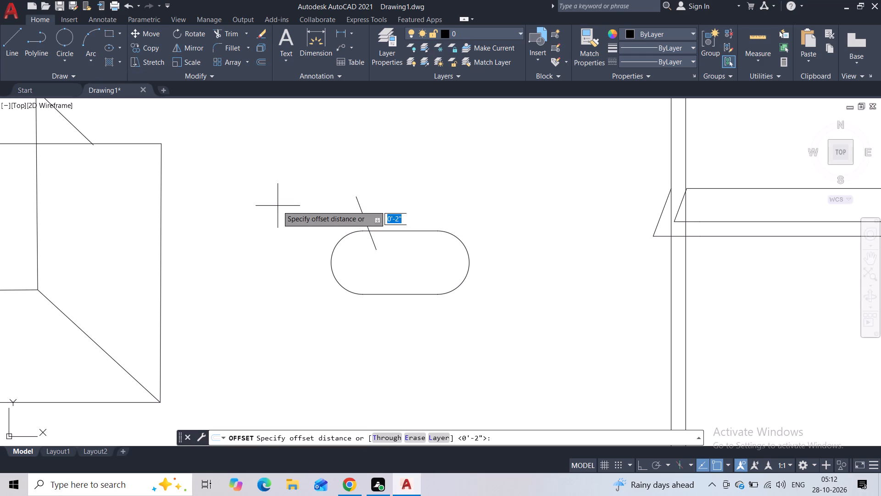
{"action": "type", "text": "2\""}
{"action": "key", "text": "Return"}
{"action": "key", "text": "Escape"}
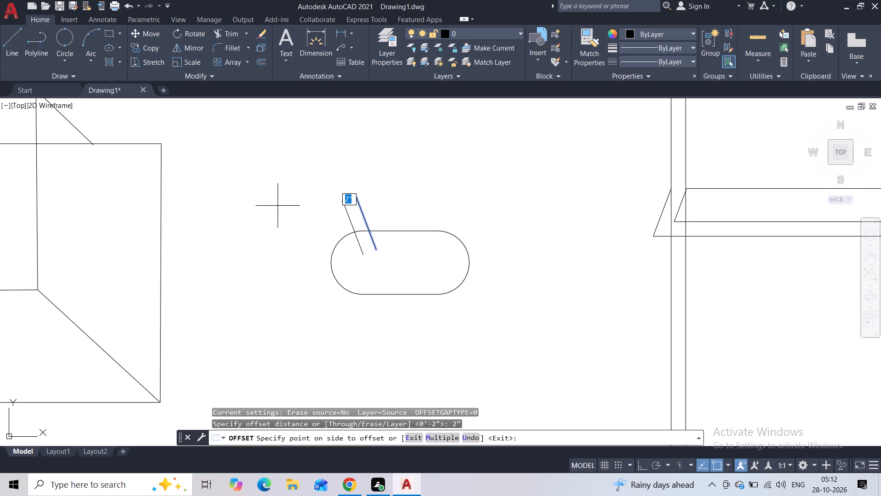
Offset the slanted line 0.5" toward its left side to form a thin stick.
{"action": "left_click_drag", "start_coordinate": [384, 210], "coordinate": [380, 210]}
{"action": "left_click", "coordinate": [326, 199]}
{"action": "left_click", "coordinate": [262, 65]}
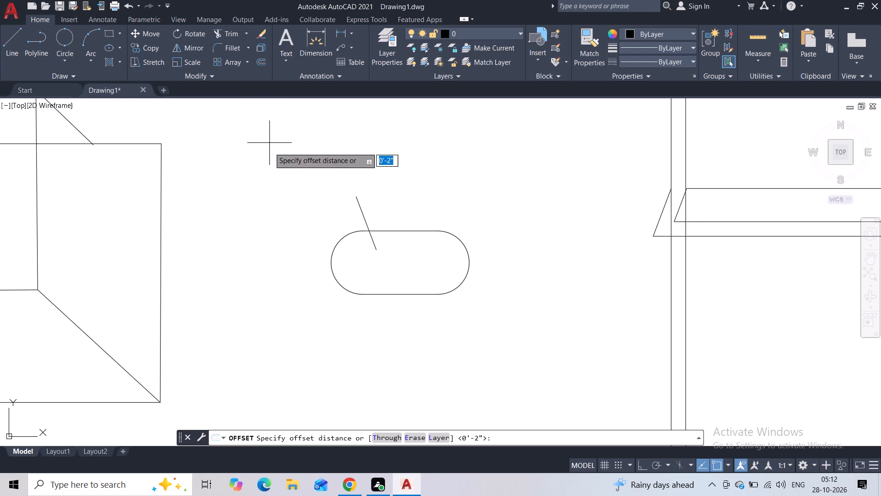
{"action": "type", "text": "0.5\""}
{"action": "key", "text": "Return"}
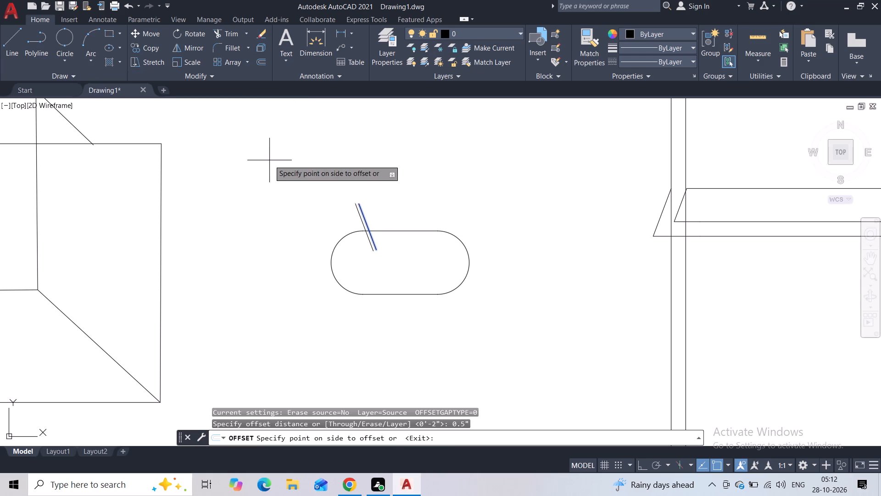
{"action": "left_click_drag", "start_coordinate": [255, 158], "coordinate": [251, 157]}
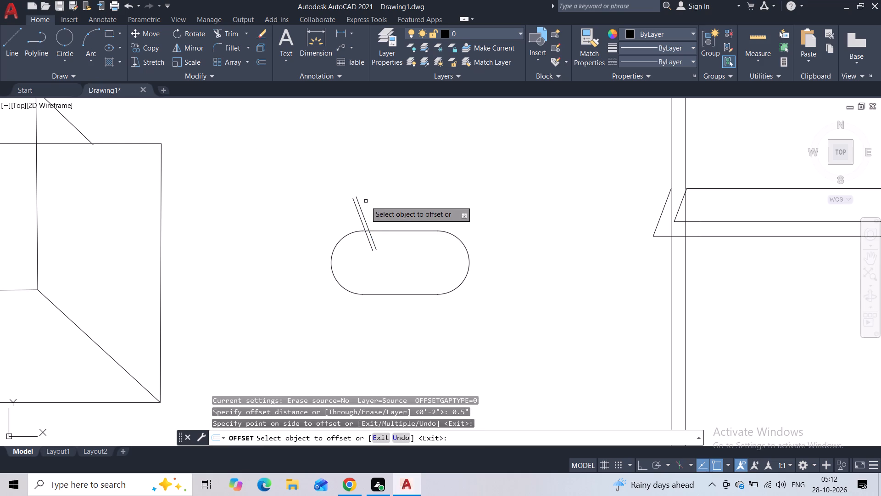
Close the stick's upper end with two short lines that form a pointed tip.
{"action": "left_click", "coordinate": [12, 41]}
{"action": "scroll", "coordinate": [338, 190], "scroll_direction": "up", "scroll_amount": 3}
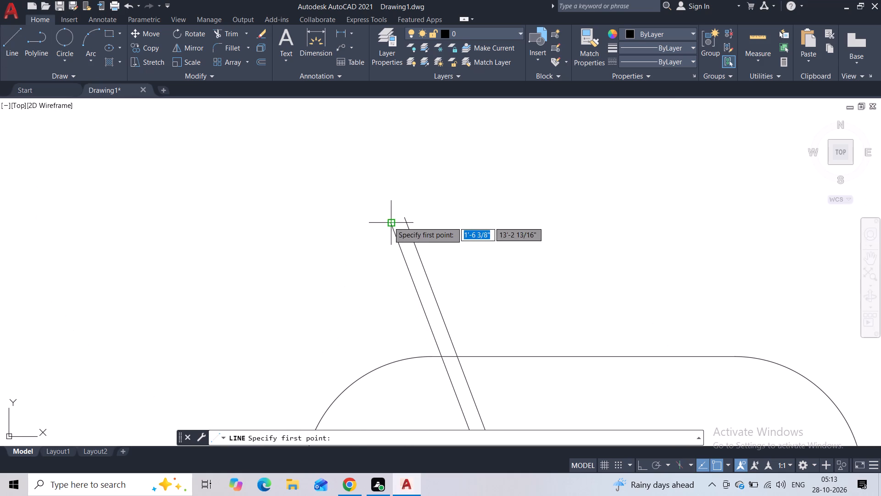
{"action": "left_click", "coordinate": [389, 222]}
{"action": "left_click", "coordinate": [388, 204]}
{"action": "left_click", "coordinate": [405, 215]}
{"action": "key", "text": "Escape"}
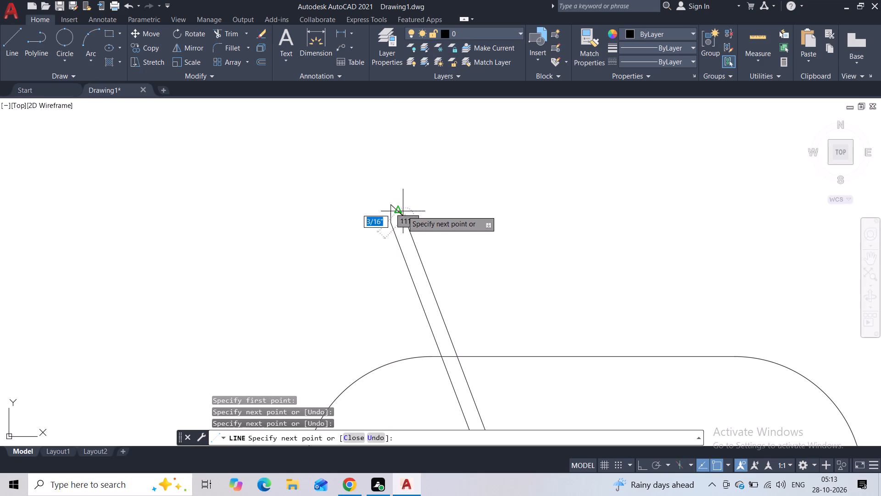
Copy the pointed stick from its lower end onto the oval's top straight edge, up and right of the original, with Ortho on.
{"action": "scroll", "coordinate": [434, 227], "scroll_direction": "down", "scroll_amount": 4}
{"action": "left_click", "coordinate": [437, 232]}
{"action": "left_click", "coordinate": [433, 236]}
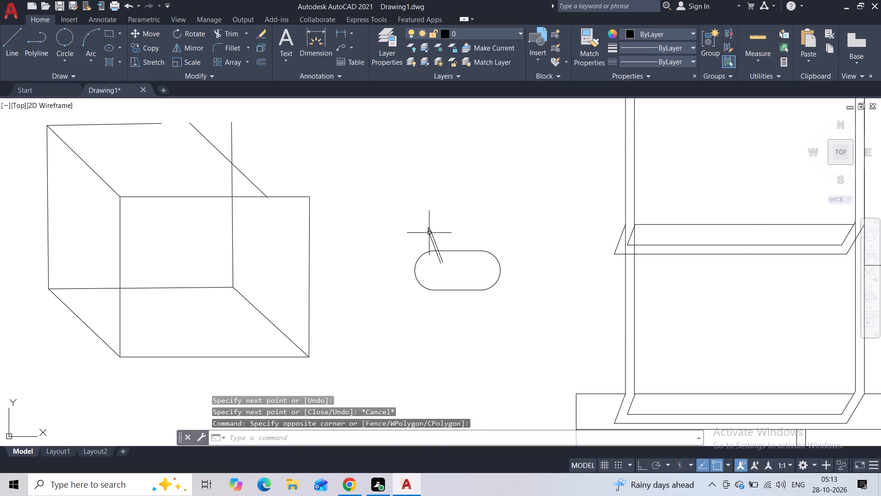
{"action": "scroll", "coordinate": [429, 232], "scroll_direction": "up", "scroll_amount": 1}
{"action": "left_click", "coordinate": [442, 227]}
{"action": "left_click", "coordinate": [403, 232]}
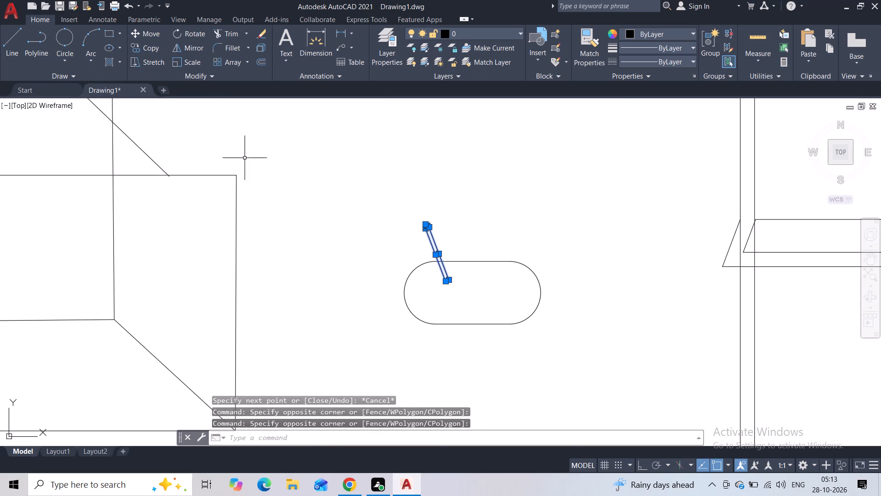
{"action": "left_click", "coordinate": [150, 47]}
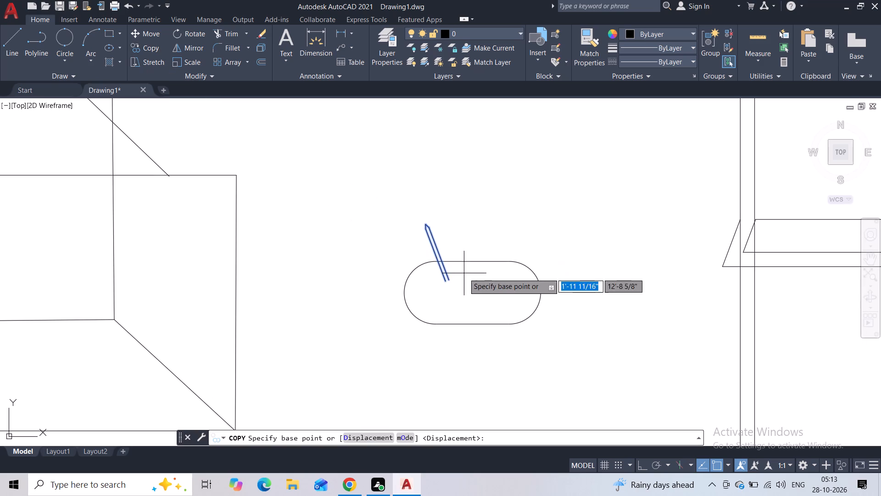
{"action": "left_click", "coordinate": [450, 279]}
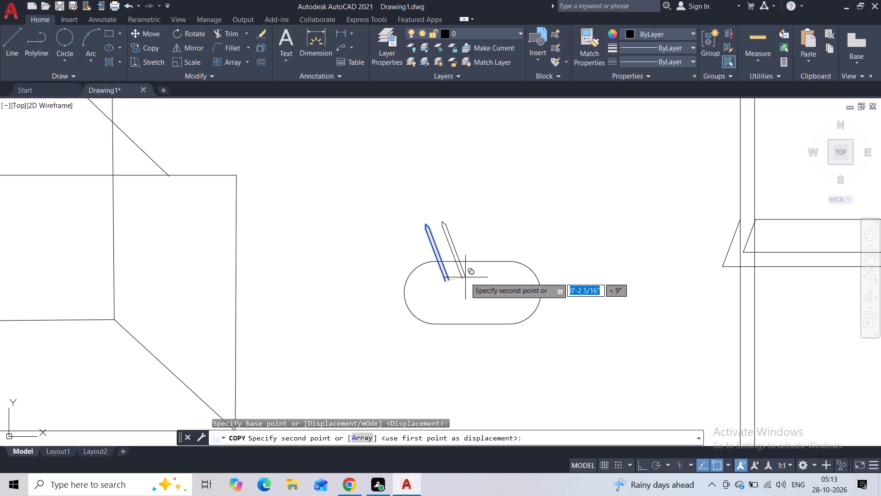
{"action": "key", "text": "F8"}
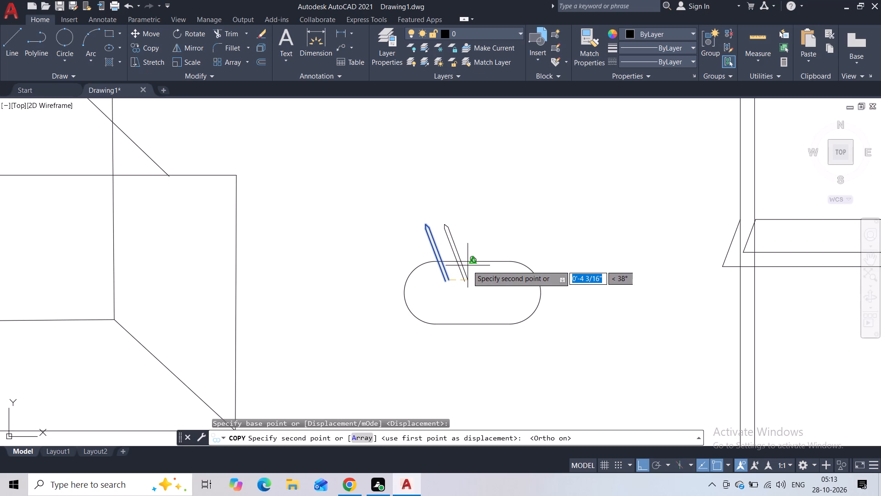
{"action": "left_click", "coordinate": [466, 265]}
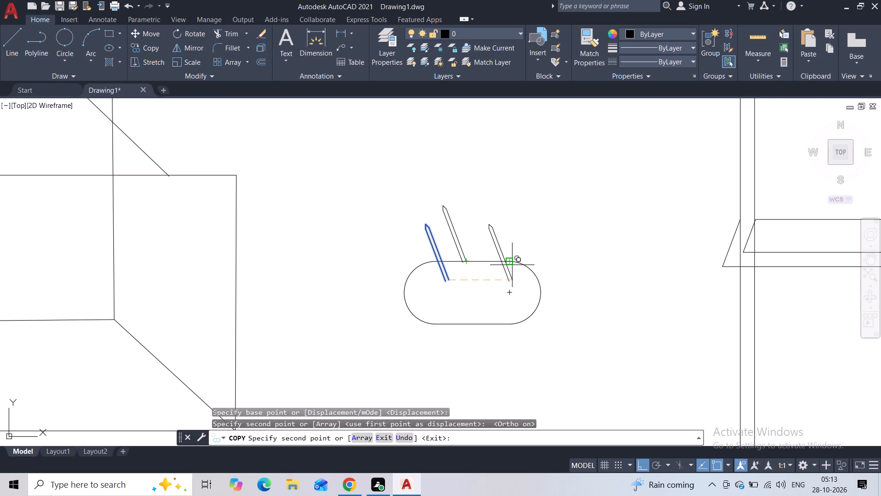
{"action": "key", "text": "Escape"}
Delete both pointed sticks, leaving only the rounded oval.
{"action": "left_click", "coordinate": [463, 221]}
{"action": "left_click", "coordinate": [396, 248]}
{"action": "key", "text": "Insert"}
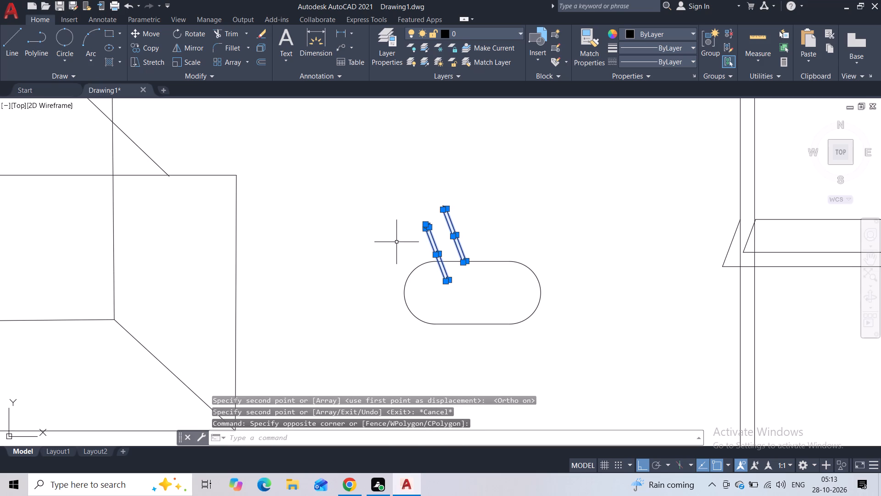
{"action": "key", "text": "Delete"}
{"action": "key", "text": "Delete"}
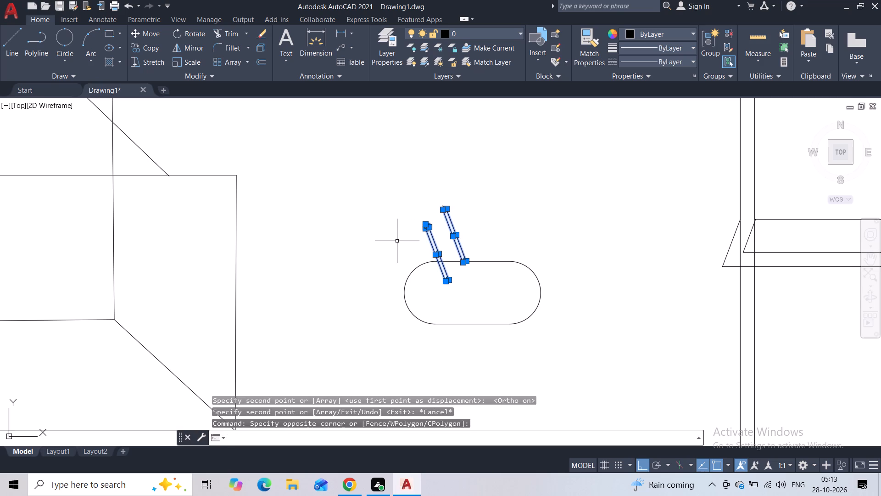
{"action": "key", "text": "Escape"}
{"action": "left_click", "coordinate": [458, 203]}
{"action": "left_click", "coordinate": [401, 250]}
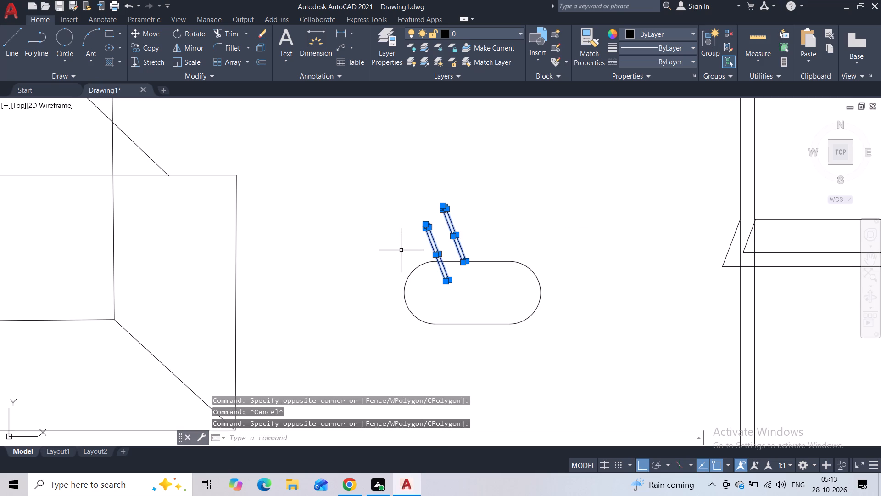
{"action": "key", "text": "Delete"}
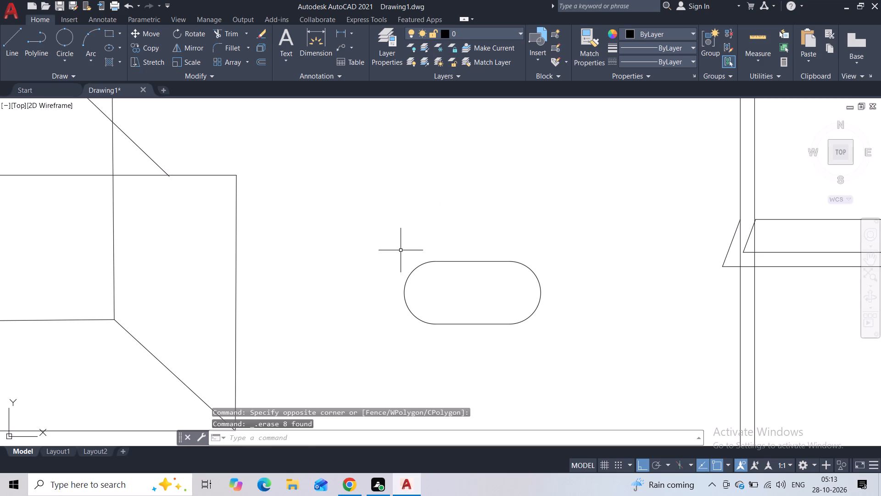
Insert the Trees - Imperial block from the Architectural tool palette between the box sketch and the rounded oval, and close the palette.
{"action": "key", "text": "ctrl+3"}
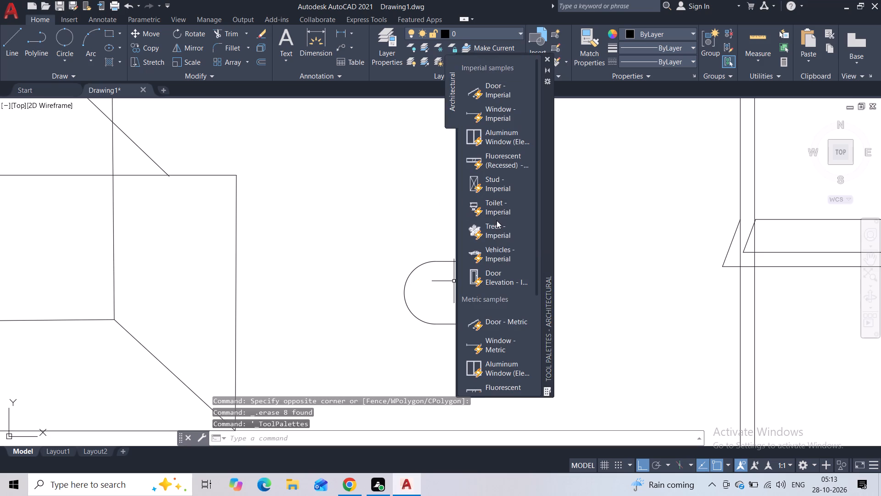
{"action": "left_click_drag", "start_coordinate": [495, 225], "coordinate": [360, 216]}
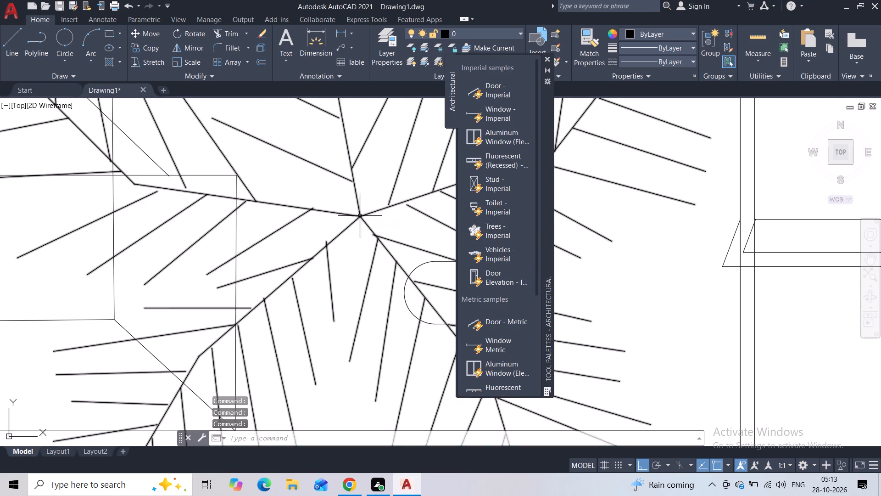
{"action": "scroll", "coordinate": [360, 220], "scroll_direction": "down", "scroll_amount": 3}
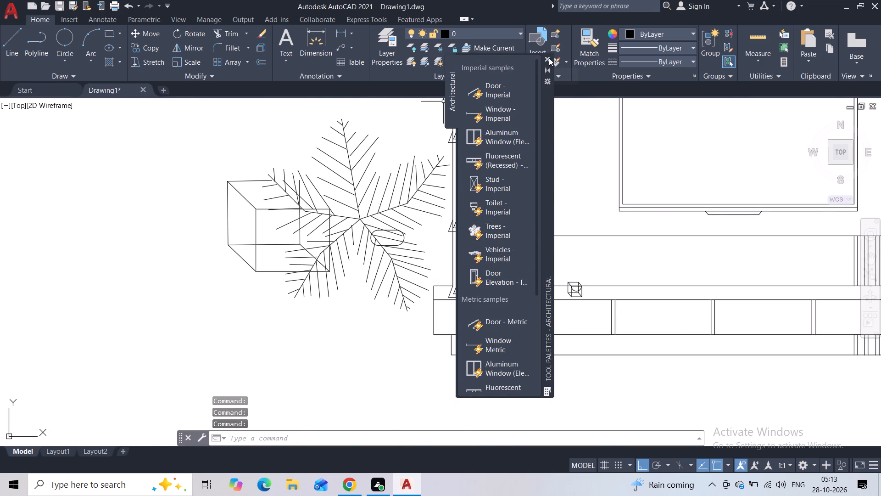
{"action": "left_click", "coordinate": [549, 58]}
Switch the inserted tree block's type to Shrub (Plan).
{"action": "left_click", "coordinate": [386, 294]}
{"action": "double_click", "coordinate": [396, 271]}
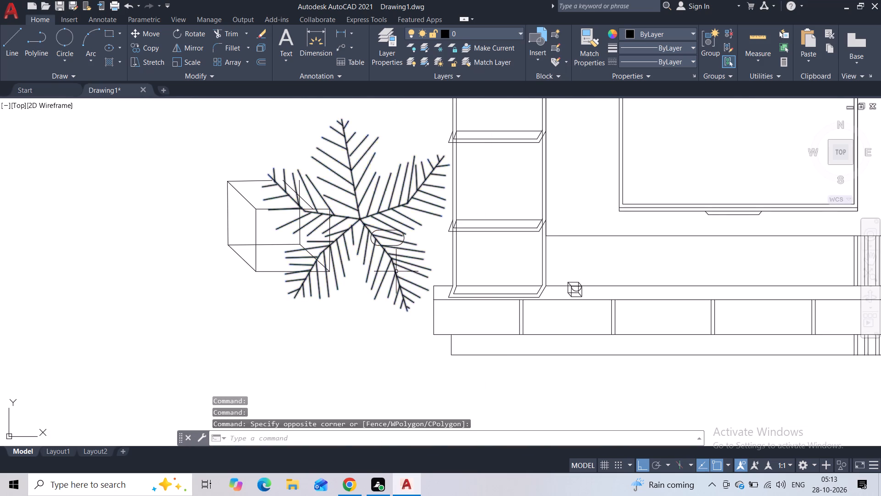
{"action": "left_click", "coordinate": [407, 219]}
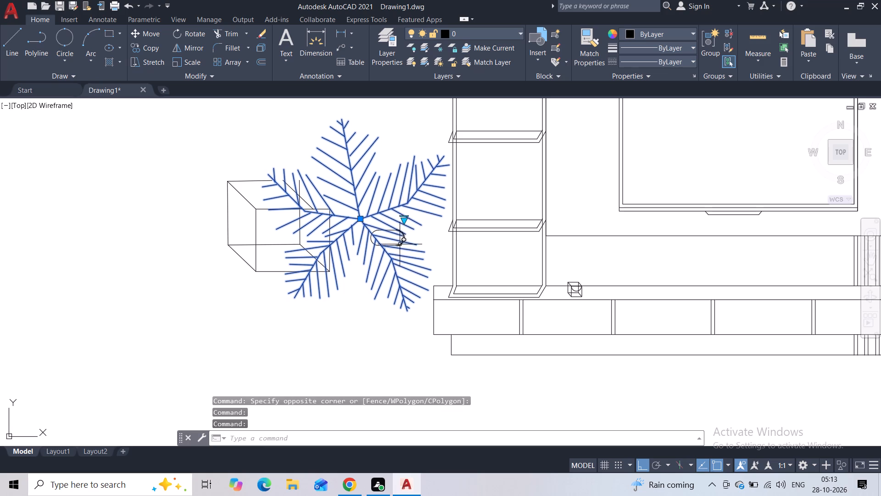
{"action": "left_click", "coordinate": [405, 220]}
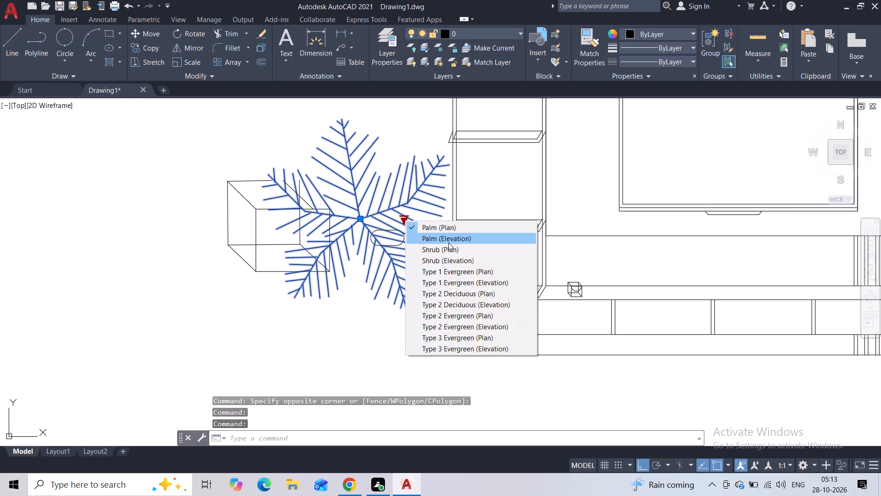
{"action": "left_click", "coordinate": [439, 247]}
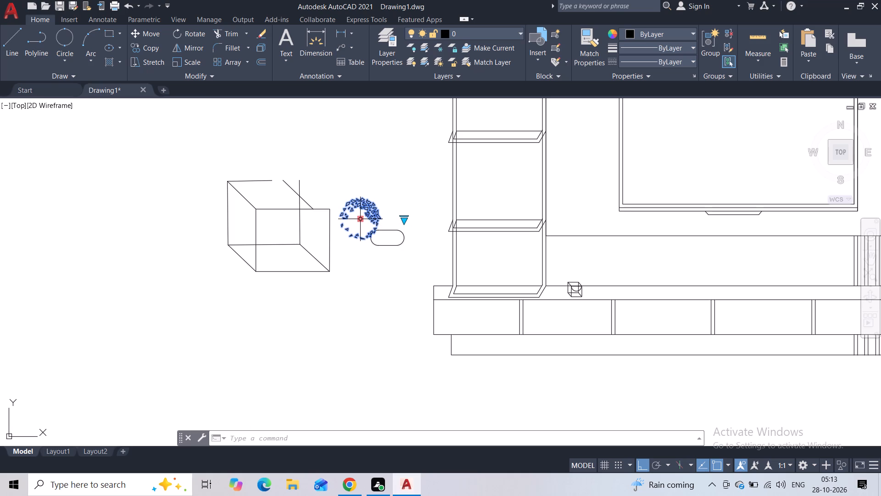
Scale the shrub block down freehand about a point near its centre, making it much smaller than the rounded oval.
{"action": "left_click", "coordinate": [191, 65]}
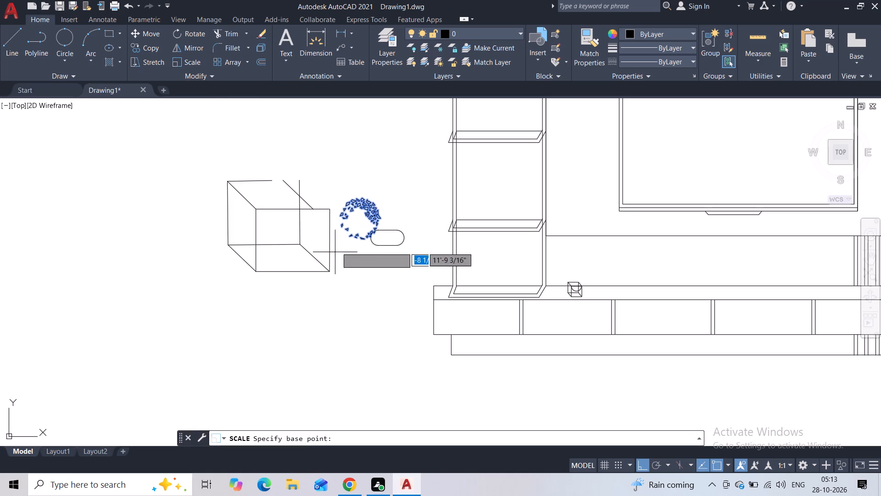
{"action": "left_click", "coordinate": [351, 229]}
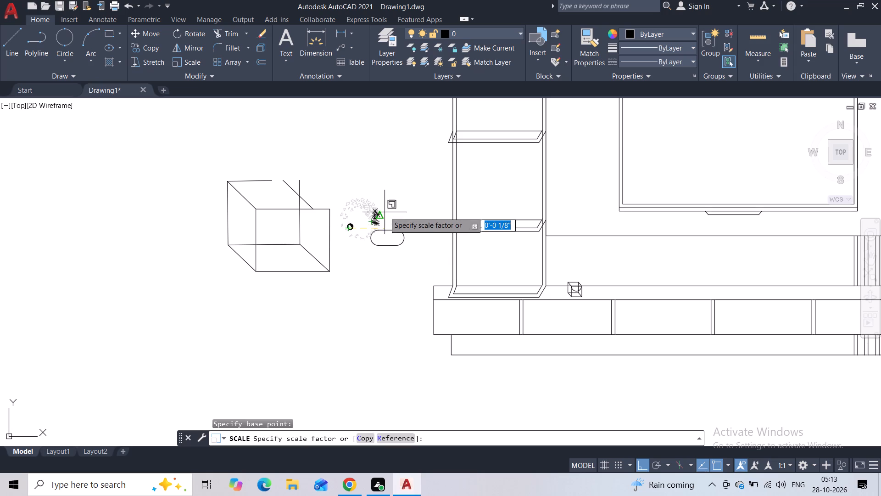
{"action": "scroll", "coordinate": [348, 233], "scroll_direction": "up", "scroll_amount": 2}
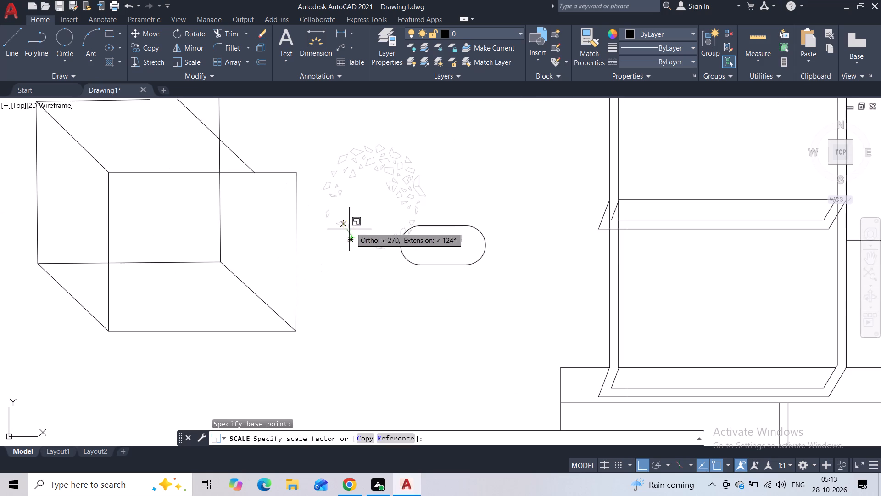
{"action": "scroll", "coordinate": [354, 225], "scroll_direction": "up", "scroll_amount": 2}
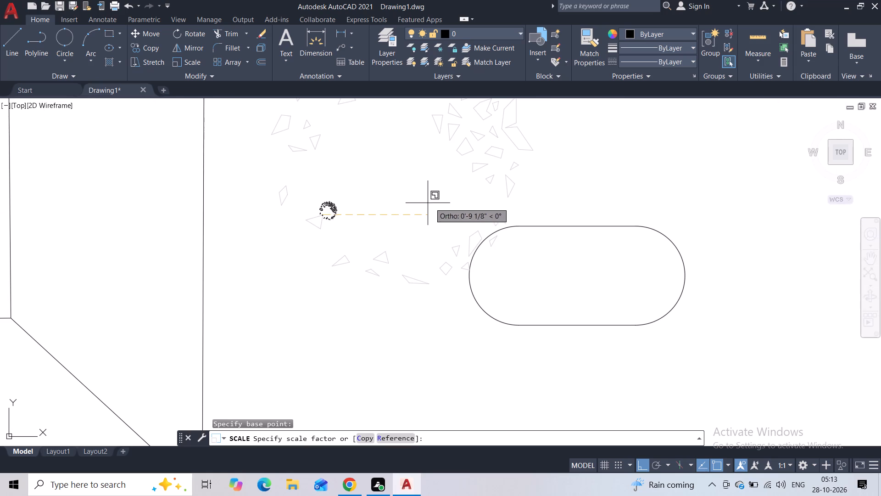
{"action": "left_click", "coordinate": [496, 190]}
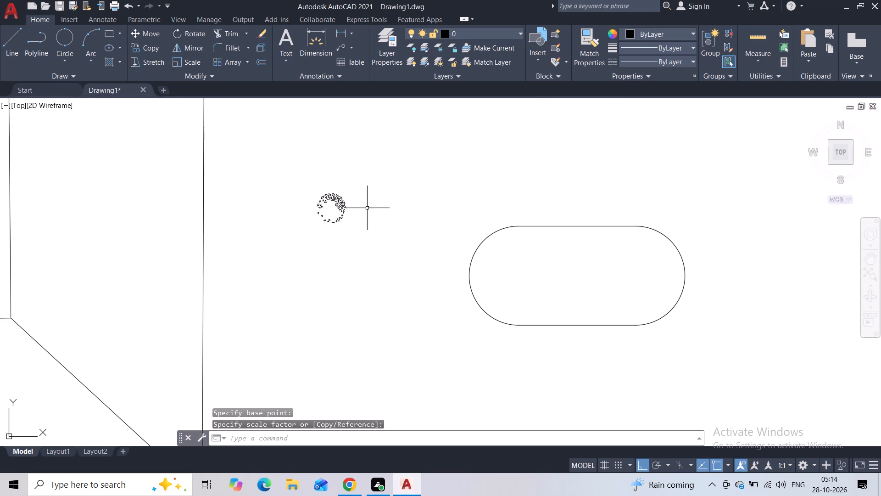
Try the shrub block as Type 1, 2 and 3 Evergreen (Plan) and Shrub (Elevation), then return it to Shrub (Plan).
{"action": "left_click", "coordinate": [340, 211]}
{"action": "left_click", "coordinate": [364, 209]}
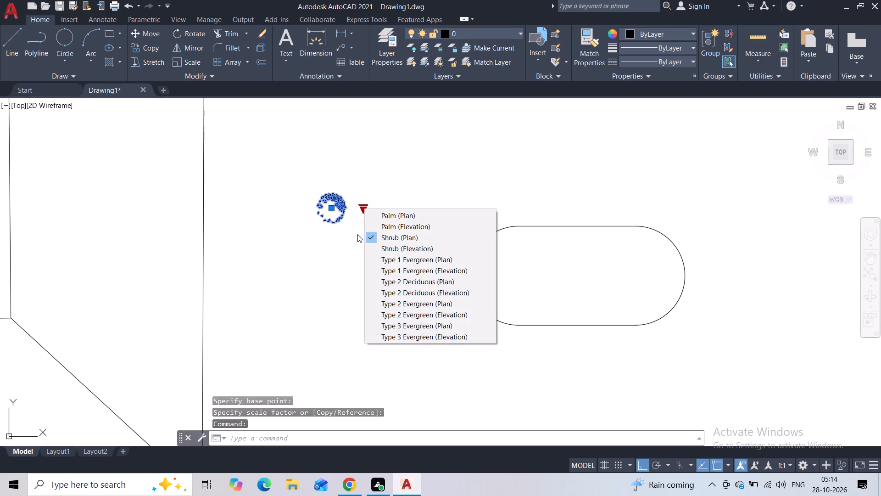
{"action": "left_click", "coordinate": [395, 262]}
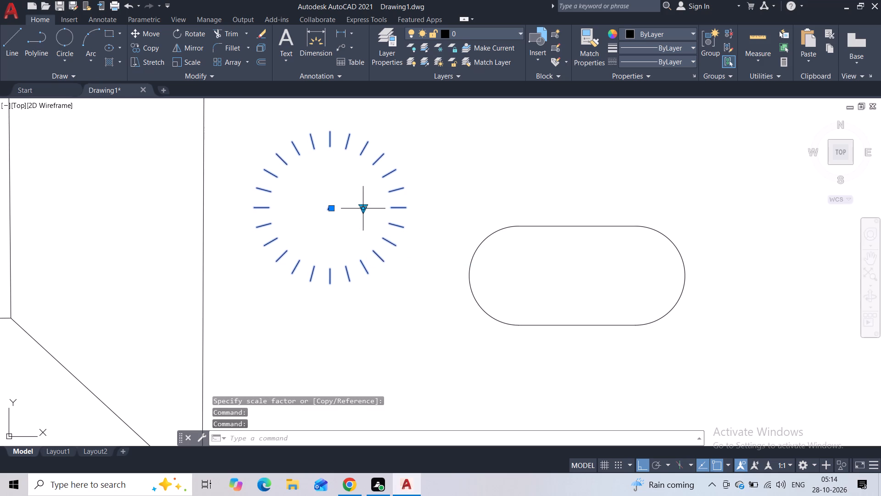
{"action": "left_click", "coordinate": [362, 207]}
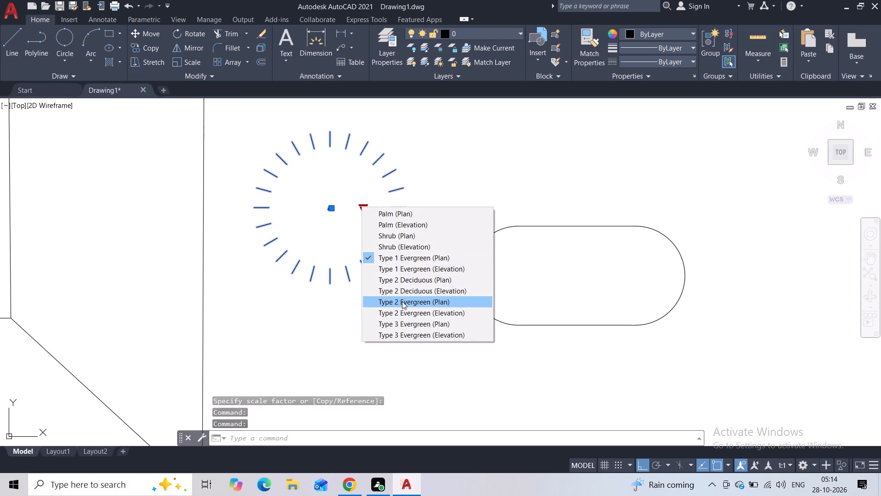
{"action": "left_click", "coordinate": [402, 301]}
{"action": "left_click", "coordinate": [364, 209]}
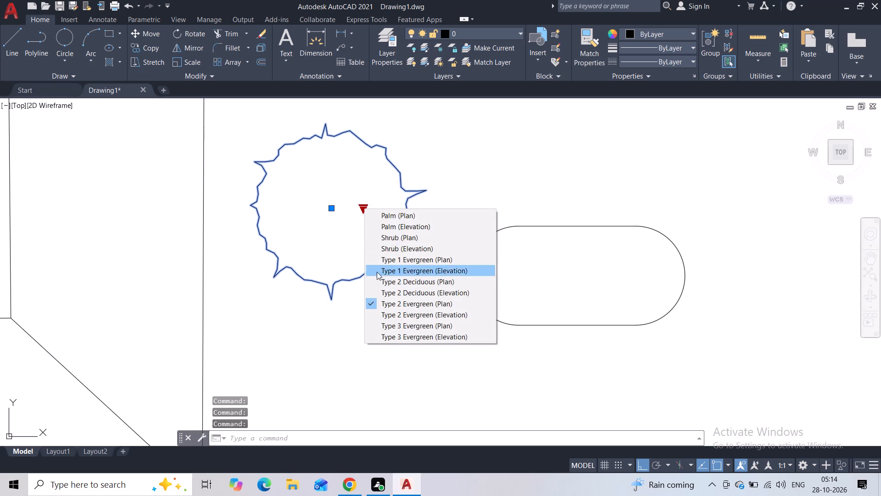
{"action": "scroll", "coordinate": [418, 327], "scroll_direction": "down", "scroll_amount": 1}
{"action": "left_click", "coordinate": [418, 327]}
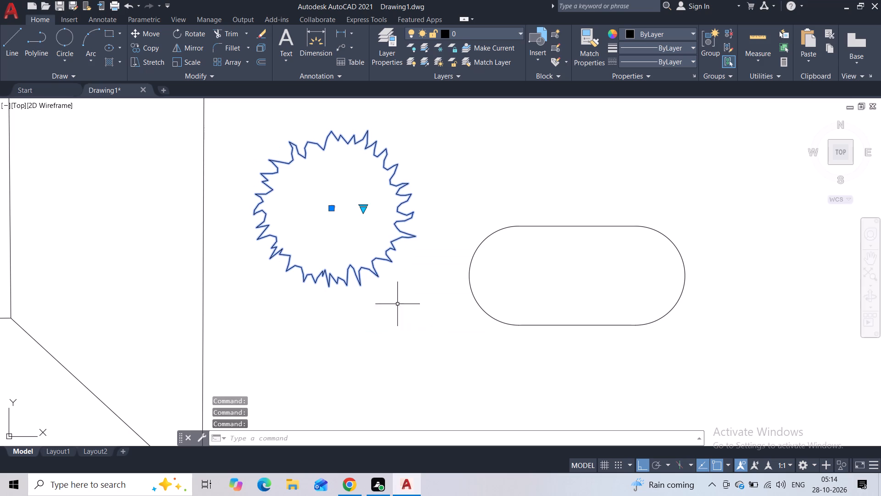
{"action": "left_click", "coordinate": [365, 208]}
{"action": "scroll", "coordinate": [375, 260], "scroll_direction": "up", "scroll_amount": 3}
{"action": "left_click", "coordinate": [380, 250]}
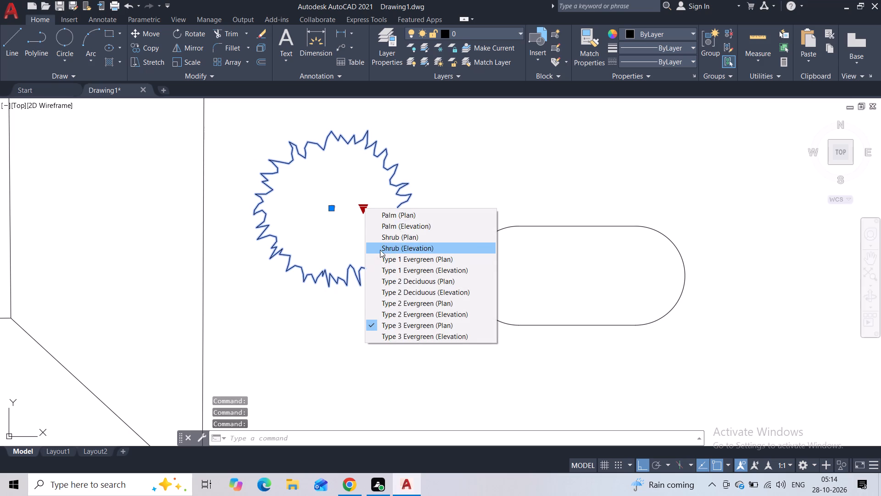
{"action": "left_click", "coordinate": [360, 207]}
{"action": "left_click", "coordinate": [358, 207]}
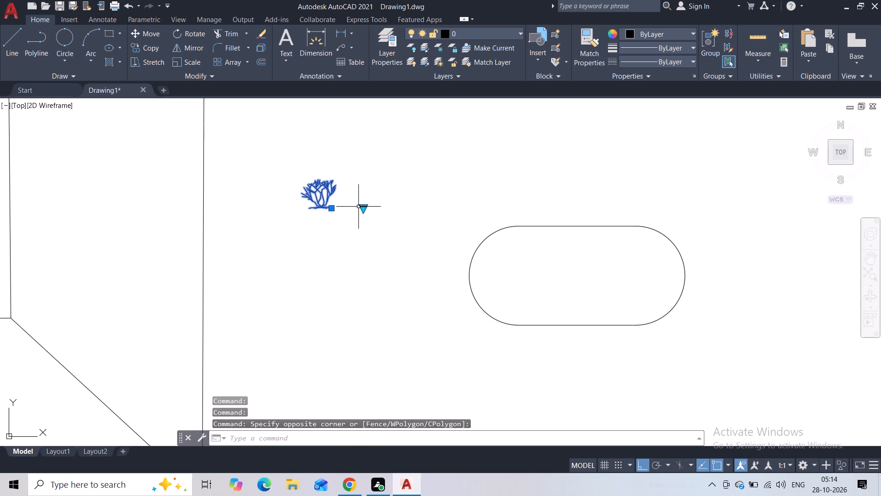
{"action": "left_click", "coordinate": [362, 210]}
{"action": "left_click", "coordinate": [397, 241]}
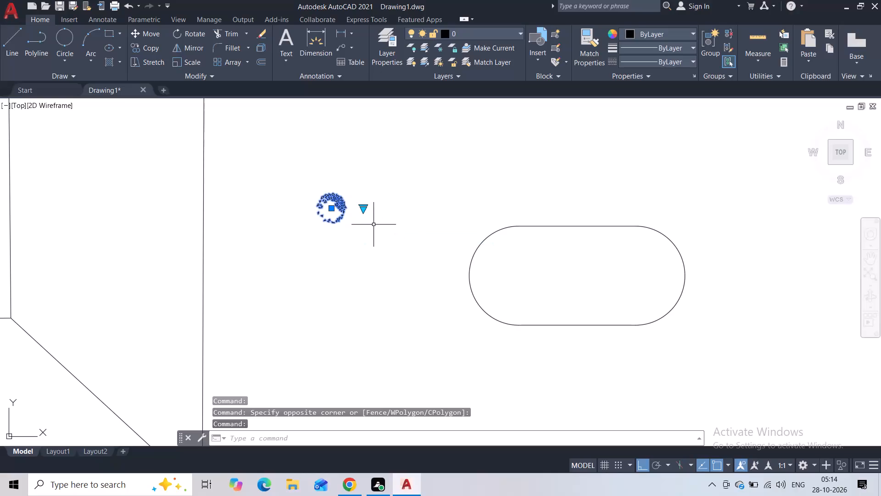
Move the small shrub, with Ortho off, to the top back edge of the little bowl box on the low unit.
{"action": "left_click", "coordinate": [145, 34]}
{"action": "left_click", "coordinate": [332, 199]}
{"action": "middle_click_drag", "start_coordinate": [394, 207], "coordinate": [380, 209]}
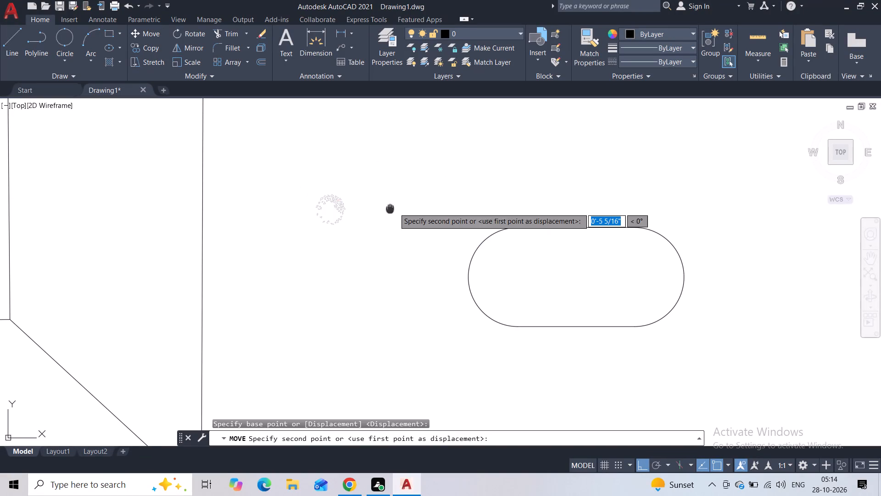
{"action": "middle_click_drag", "start_coordinate": [380, 209], "coordinate": [291, 195]}
{"action": "scroll", "coordinate": [291, 195], "scroll_direction": "down", "scroll_amount": 3}
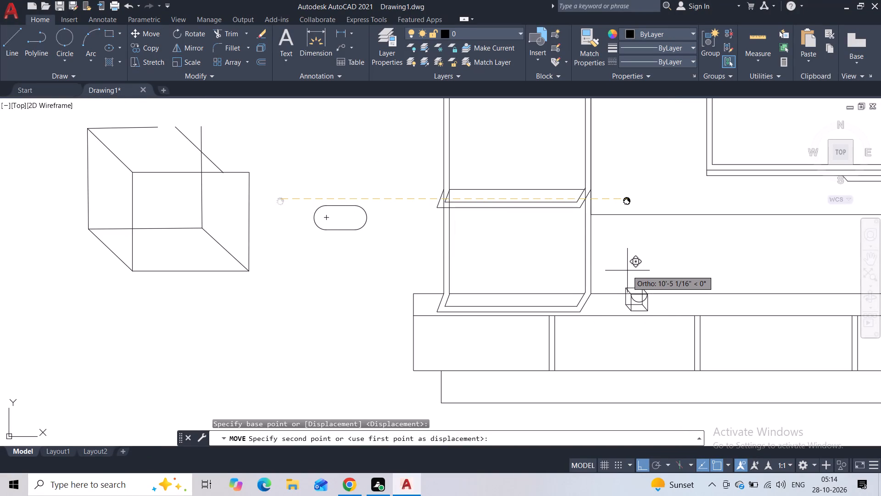
{"action": "key", "text": "F8"}
{"action": "scroll", "coordinate": [634, 267], "scroll_direction": "up", "scroll_amount": 3}
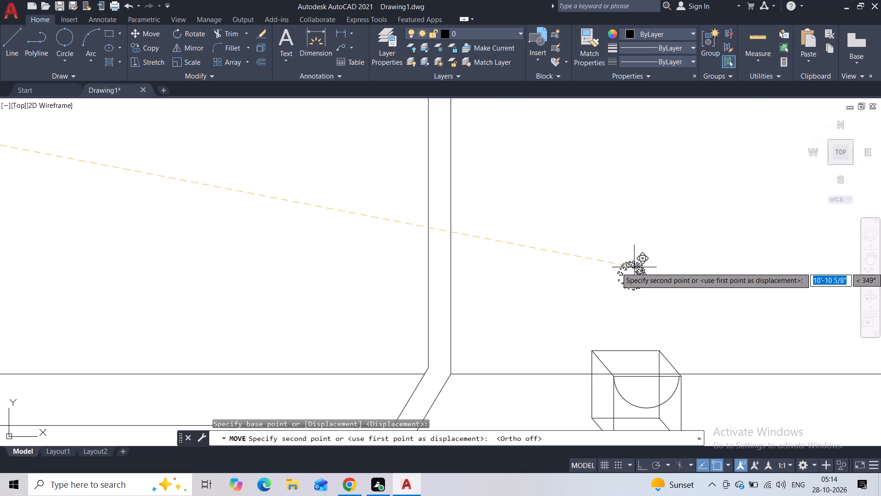
{"action": "scroll", "coordinate": [642, 305], "scroll_direction": "up", "scroll_amount": 1}
{"action": "left_click", "coordinate": [631, 358]}
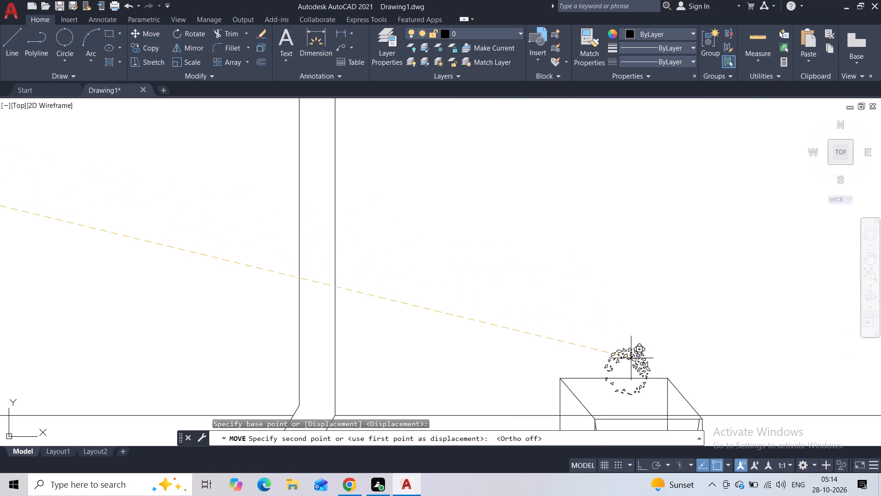
Grip-move the shrub slightly down and to the right so it straddles the bowl box's back top edge.
{"action": "middle_click_drag", "start_coordinate": [628, 351], "coordinate": [564, 214]}
{"action": "scroll", "coordinate": [570, 220], "scroll_direction": "up", "scroll_amount": 1}
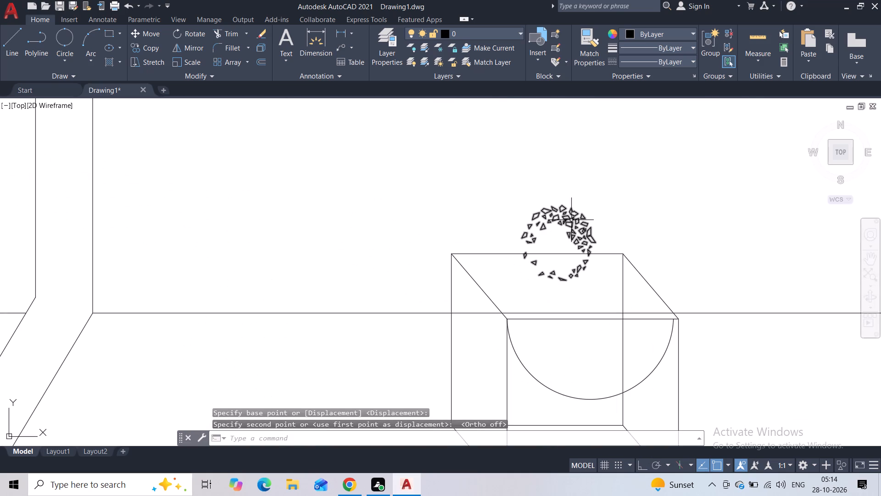
{"action": "left_click", "coordinate": [571, 220]}
{"action": "left_click", "coordinate": [559, 244]}
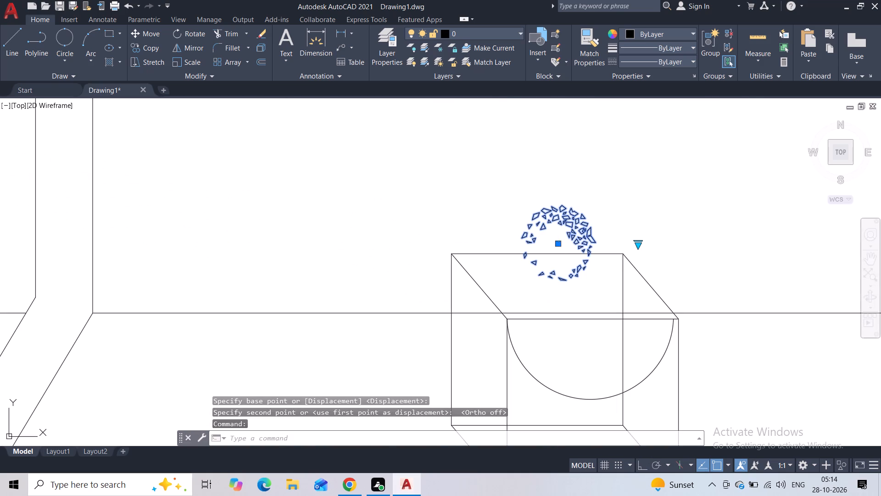
{"action": "left_click", "coordinate": [566, 260]}
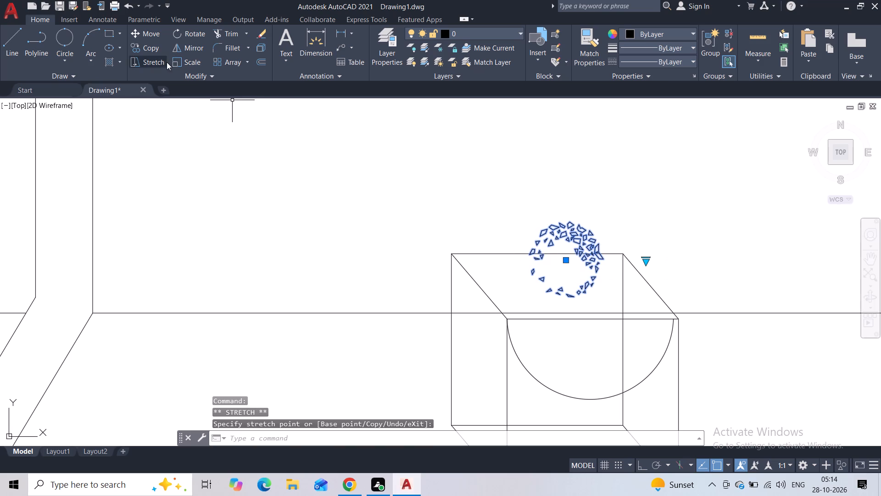
Scale the shrub up freehand by a factor of about 1 11/16 about its centre, reaching down to the bowl's rim.
{"action": "left_click", "coordinate": [182, 60]}
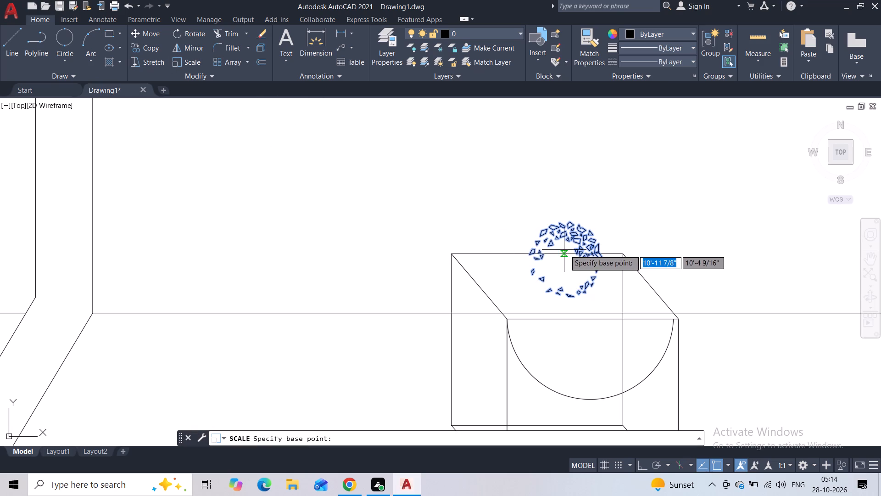
{"action": "left_click", "coordinate": [564, 263]}
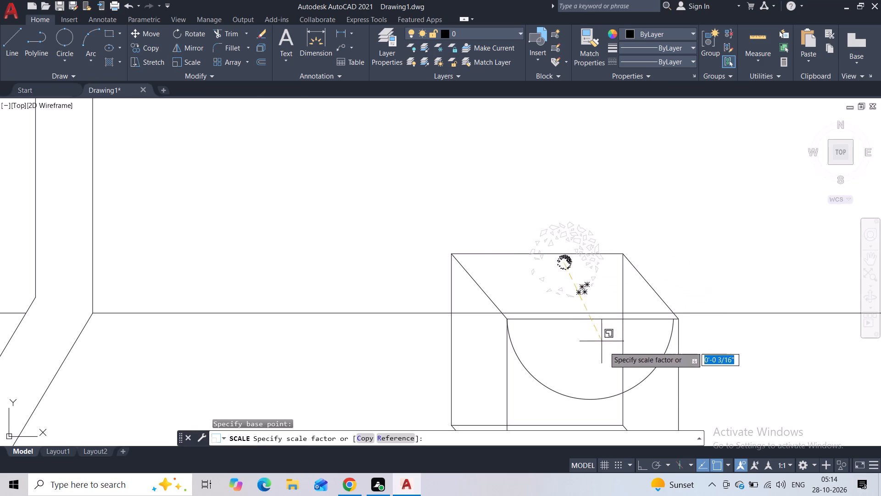
{"action": "scroll", "coordinate": [765, 391], "scroll_direction": "down", "scroll_amount": 1}
{"action": "middle_click_drag", "start_coordinate": [765, 391], "coordinate": [425, 303]}
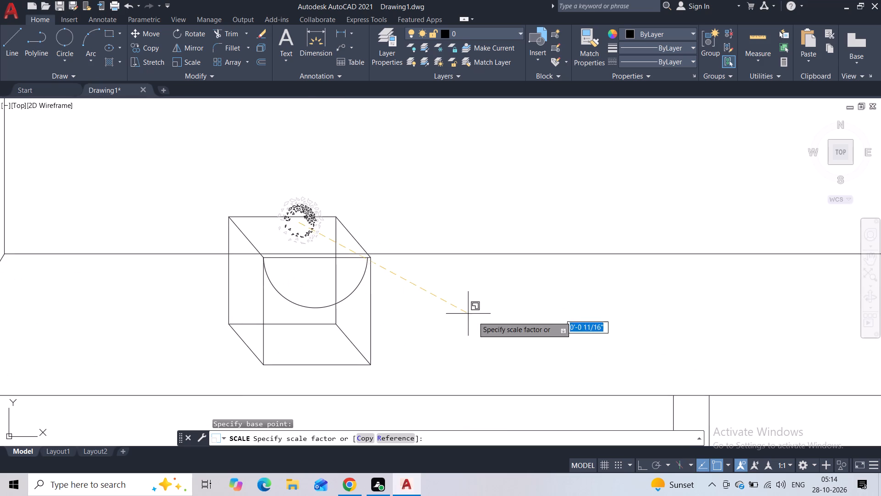
{"action": "left_click", "coordinate": [742, 325]}
Copy the rounded oval from its bottom edge onto the second and fourth shelves from the top of the shelf tower.
{"action": "scroll", "coordinate": [382, 233], "scroll_direction": "down", "scroll_amount": 4}
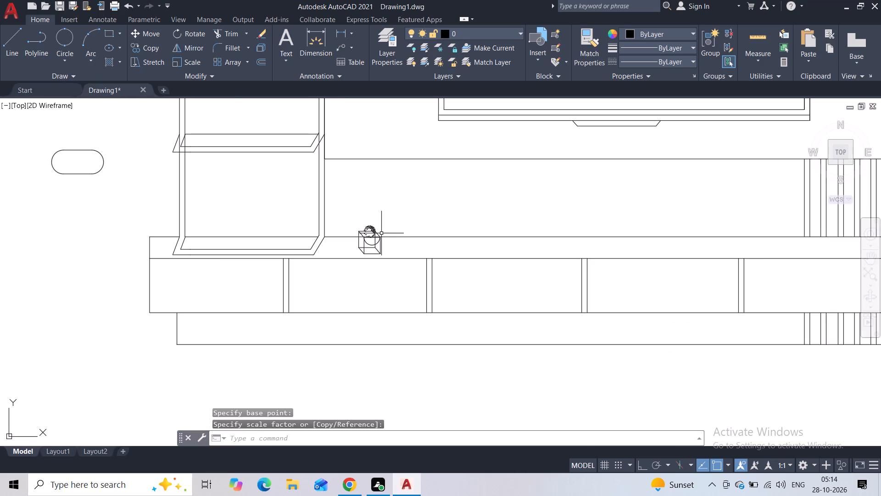
{"action": "middle_click_drag", "start_coordinate": [391, 217], "coordinate": [471, 358]}
{"action": "scroll", "coordinate": [282, 289], "scroll_direction": "down", "scroll_amount": 2}
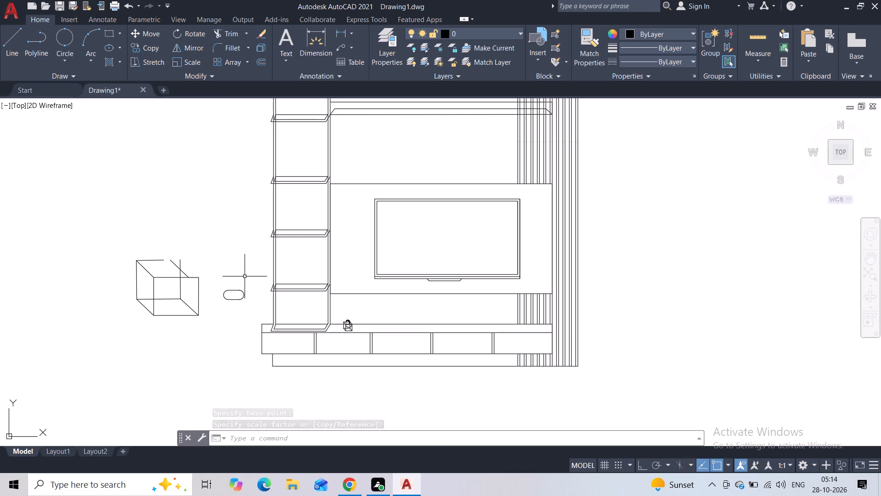
{"action": "left_click", "coordinate": [245, 276]}
{"action": "left_click", "coordinate": [217, 319]}
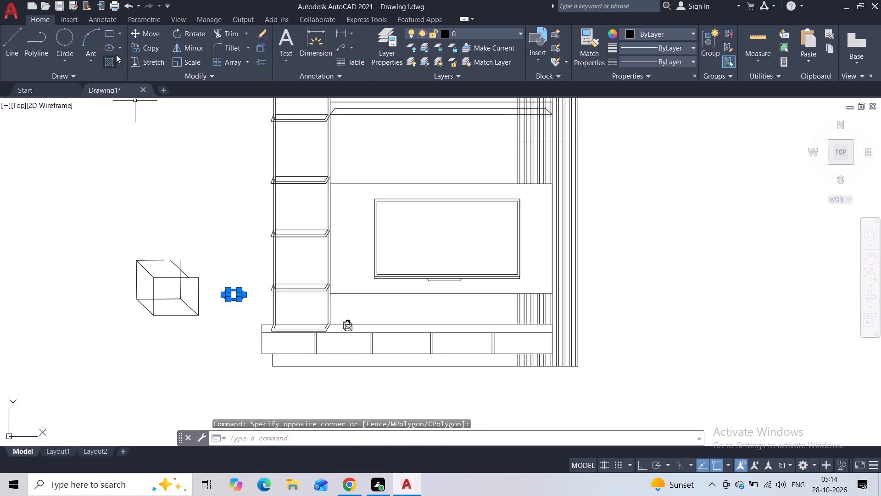
{"action": "left_click", "coordinate": [144, 51]}
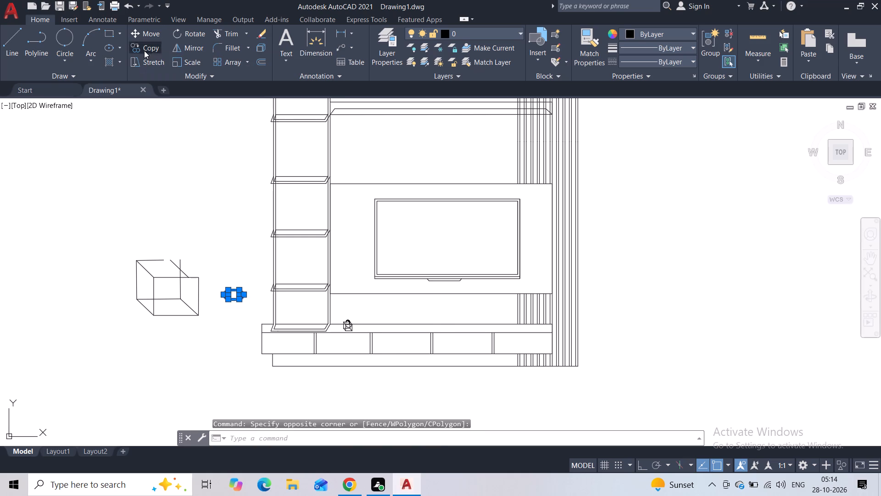
{"action": "scroll", "coordinate": [217, 279], "scroll_direction": "up", "scroll_amount": 1}
{"action": "left_click", "coordinate": [245, 312]}
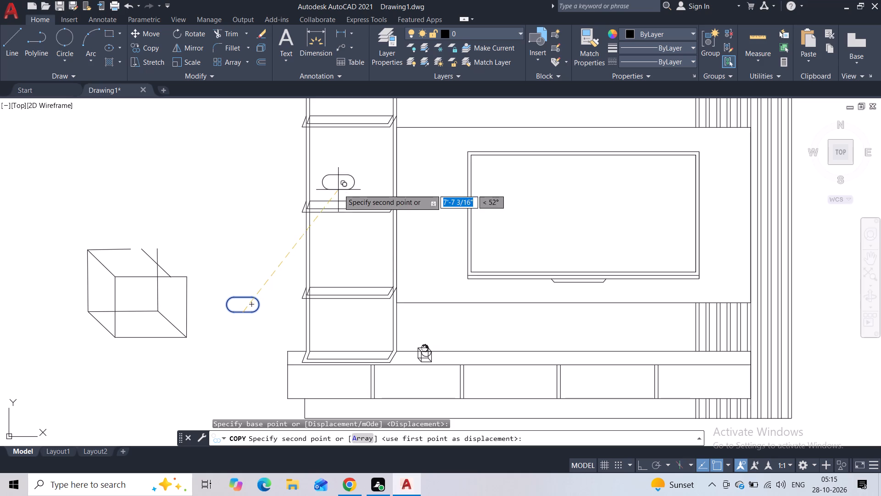
{"action": "middle_click_drag", "start_coordinate": [339, 188], "coordinate": [318, 299]}
{"action": "scroll", "coordinate": [323, 230], "scroll_direction": "up", "scroll_amount": 3}
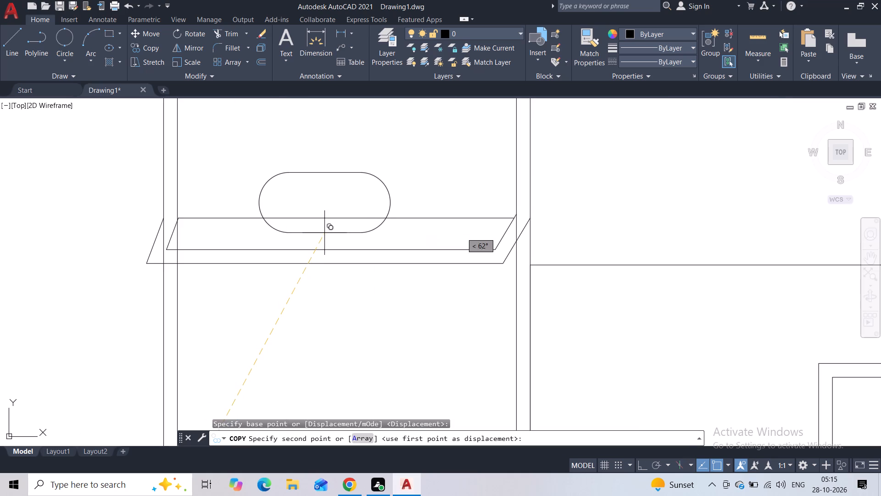
{"action": "left_click", "coordinate": [324, 233]}
{"action": "middle_click_drag", "start_coordinate": [329, 326], "coordinate": [306, 178]}
{"action": "scroll", "coordinate": [305, 179], "scroll_direction": "down", "scroll_amount": 3}
{"action": "middle_click_drag", "start_coordinate": [307, 299], "coordinate": [295, 222]}
{"action": "scroll", "coordinate": [295, 252], "scroll_direction": "up", "scroll_amount": 3}
{"action": "left_click", "coordinate": [292, 249]}
Place two more copies of the oval, on the tower's uppermost shelf and the adjoining long shelf above the TV.
{"action": "scroll", "coordinate": [295, 223], "scroll_direction": "down", "scroll_amount": 3}
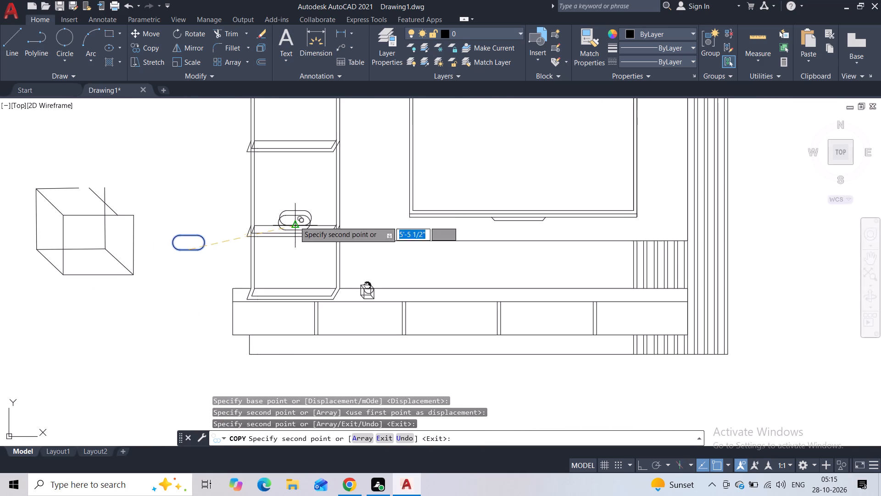
{"action": "middle_click_drag", "start_coordinate": [298, 208], "coordinate": [290, 331]}
{"action": "scroll", "coordinate": [288, 320], "scroll_direction": "down", "scroll_amount": 2}
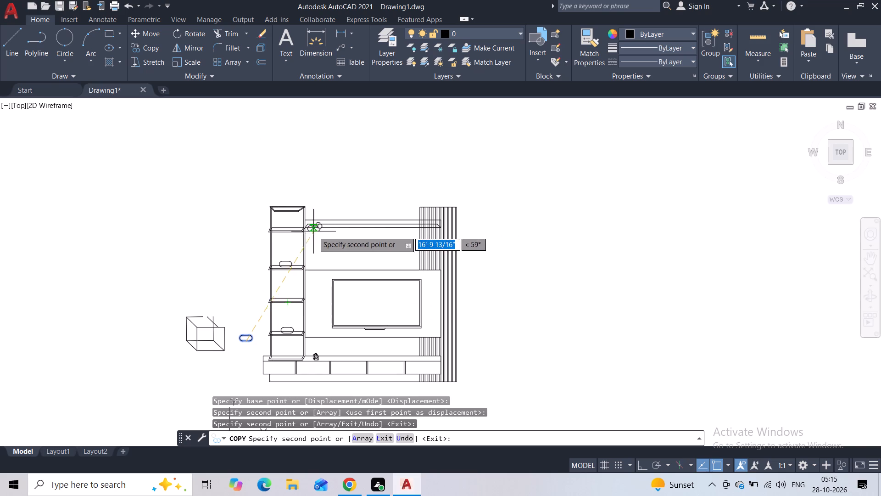
{"action": "scroll", "coordinate": [284, 235], "scroll_direction": "up", "scroll_amount": 3}
{"action": "left_click", "coordinate": [286, 209]}
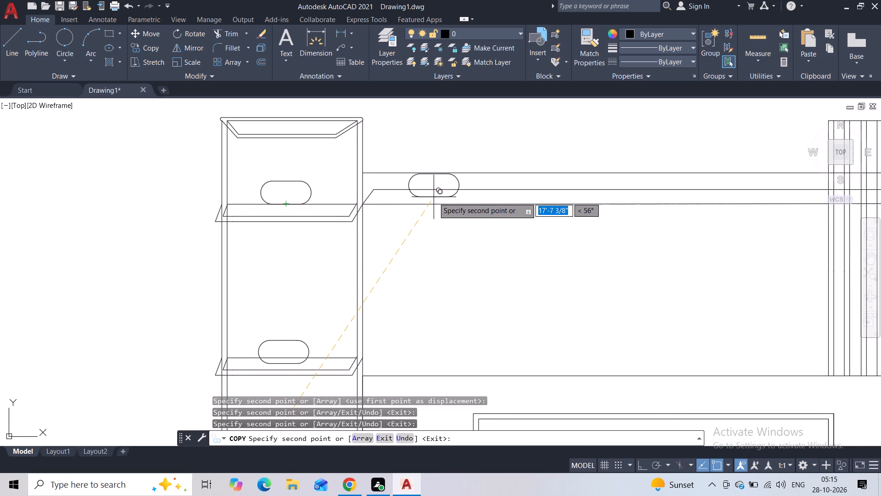
{"action": "left_click", "coordinate": [434, 199]}
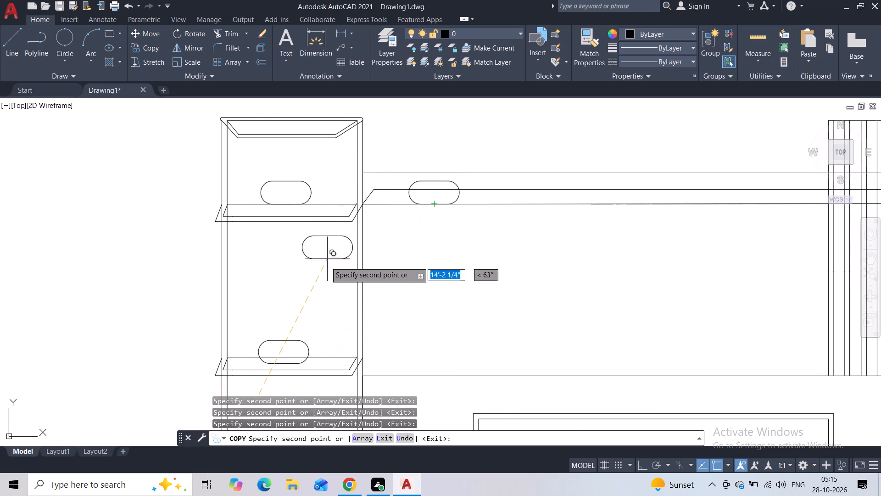
{"action": "key", "text": "Escape"}
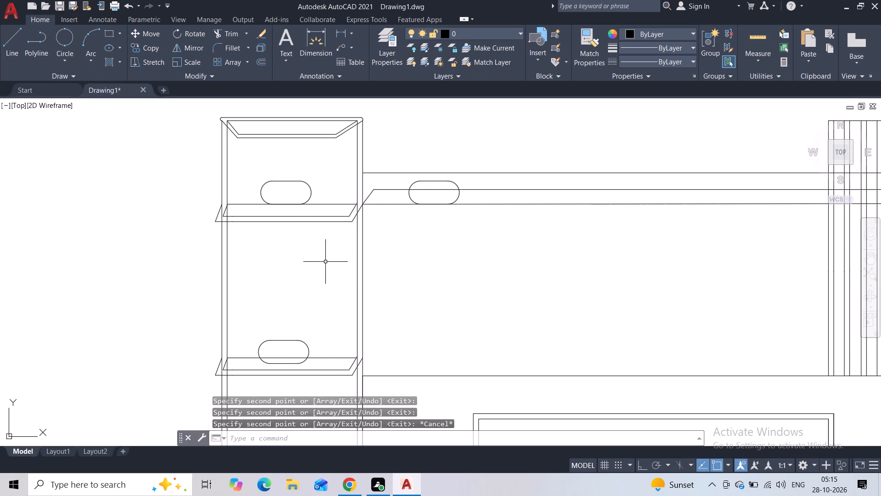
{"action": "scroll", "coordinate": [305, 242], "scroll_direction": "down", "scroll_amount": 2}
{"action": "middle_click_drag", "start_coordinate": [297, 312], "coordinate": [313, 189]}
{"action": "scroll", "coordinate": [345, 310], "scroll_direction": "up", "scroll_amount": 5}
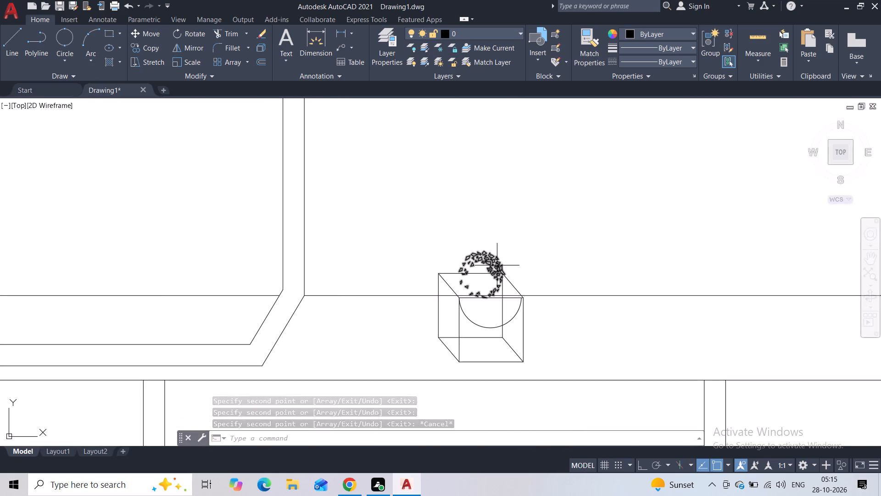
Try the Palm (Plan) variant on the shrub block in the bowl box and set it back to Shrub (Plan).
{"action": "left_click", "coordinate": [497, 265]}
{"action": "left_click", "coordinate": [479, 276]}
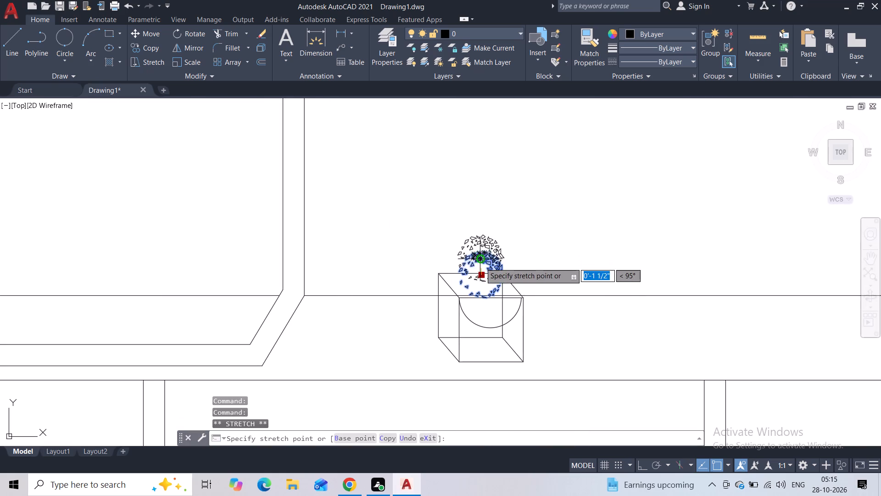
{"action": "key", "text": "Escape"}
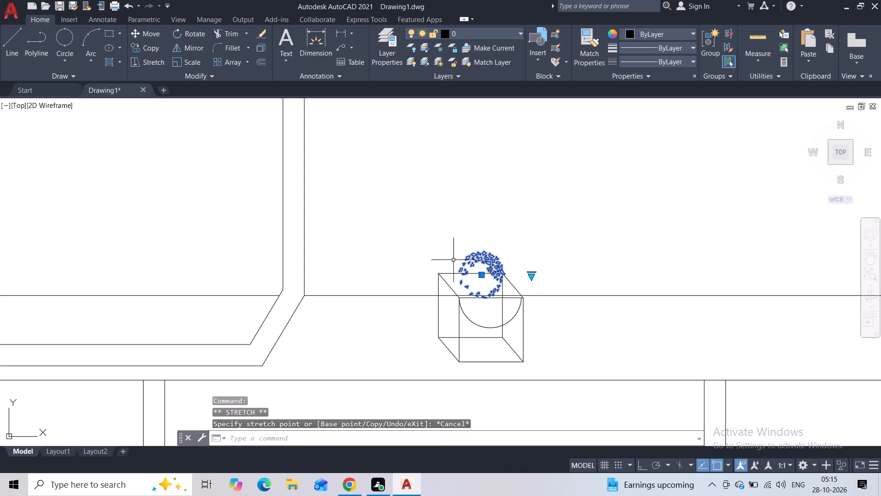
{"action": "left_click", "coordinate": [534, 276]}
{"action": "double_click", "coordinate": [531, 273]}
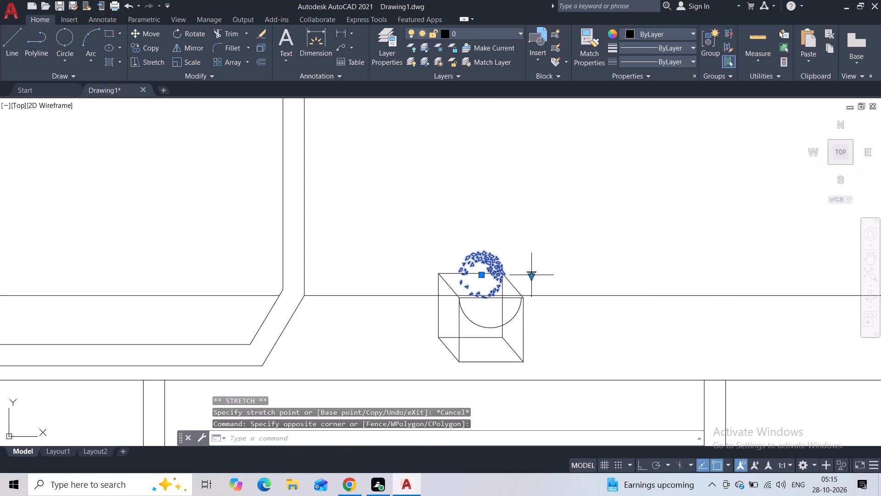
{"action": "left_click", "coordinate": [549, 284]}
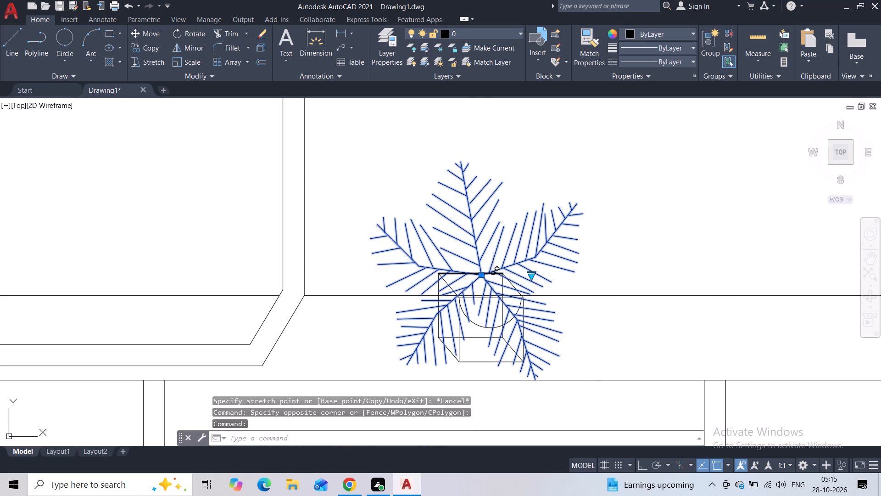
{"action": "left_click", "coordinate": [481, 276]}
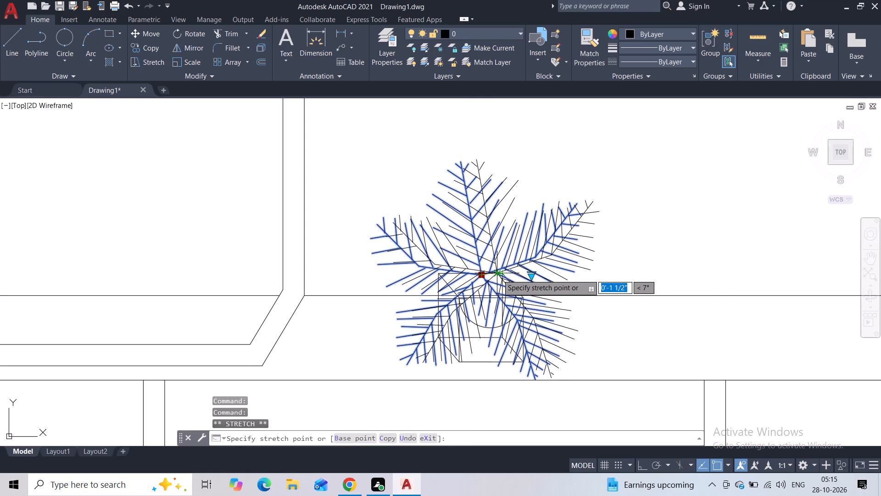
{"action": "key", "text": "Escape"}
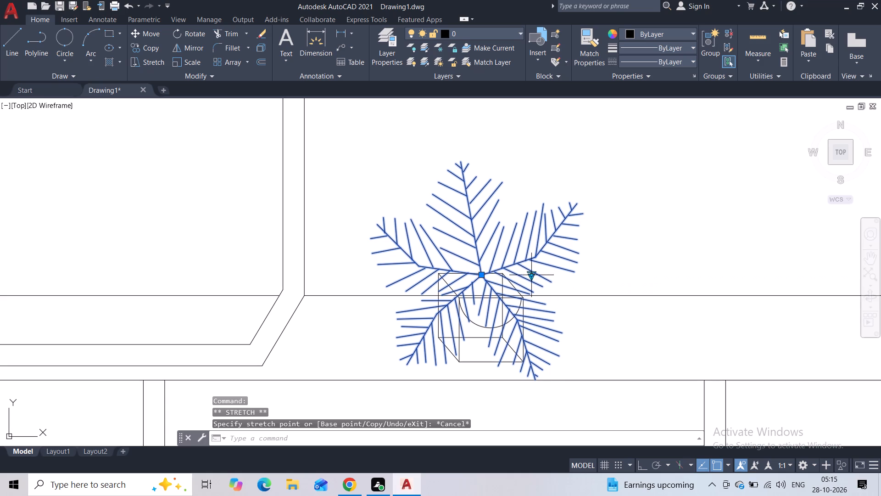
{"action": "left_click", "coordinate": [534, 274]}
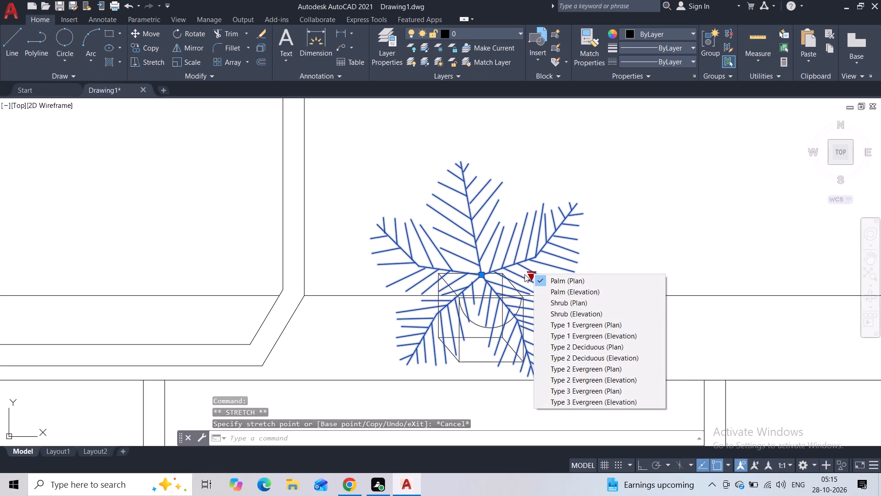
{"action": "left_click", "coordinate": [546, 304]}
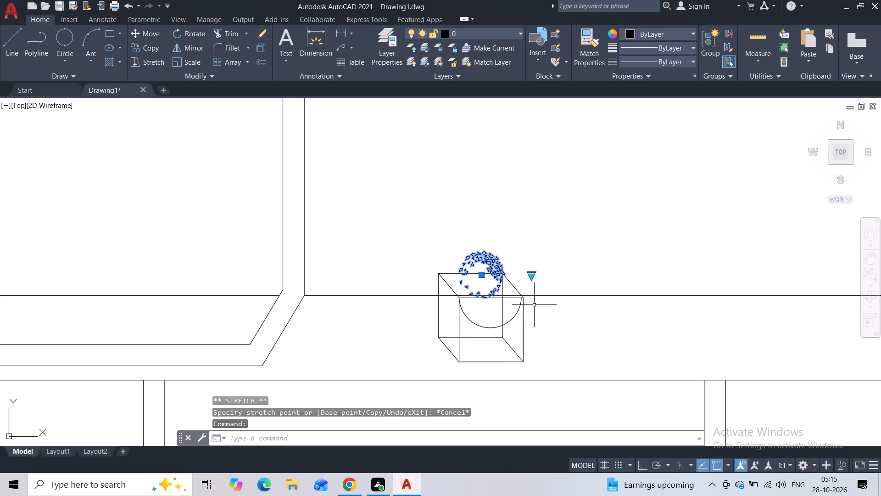
Copy the shrub from the bowl box onto the tops of the ovals on the tower's fourth and second shelves from the top.
{"action": "left_click", "coordinate": [153, 48]}
{"action": "left_click", "coordinate": [494, 260]}
{"action": "scroll", "coordinate": [365, 191], "scroll_direction": "down", "scroll_amount": 2}
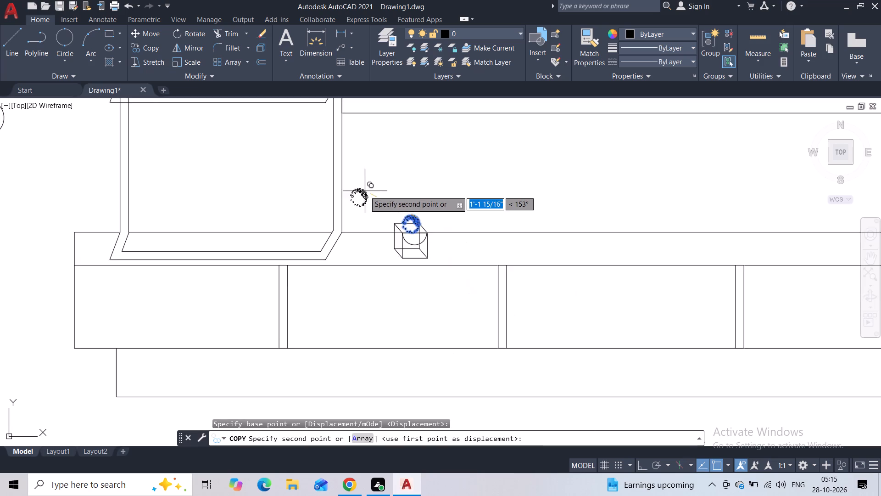
{"action": "middle_click_drag", "start_coordinate": [363, 192], "coordinate": [366, 268]}
{"action": "middle_click_drag", "start_coordinate": [251, 137], "coordinate": [278, 230]}
{"action": "scroll", "coordinate": [252, 214], "scroll_direction": "up", "scroll_amount": 1}
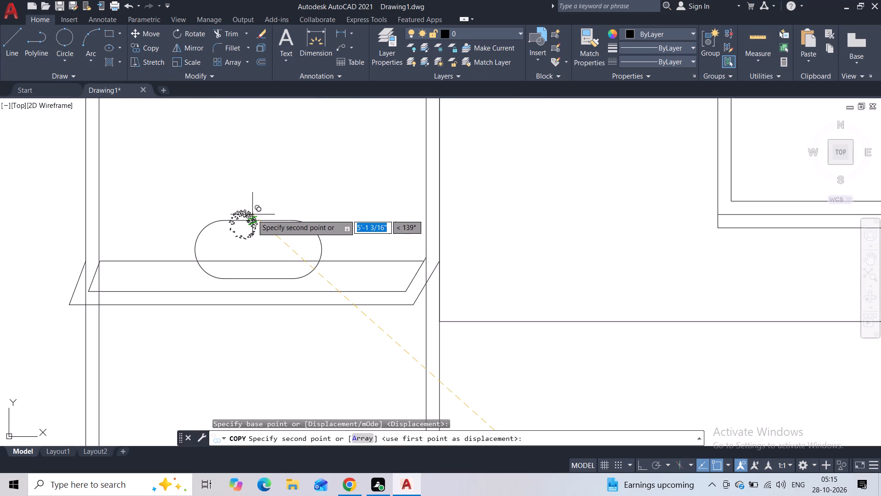
{"action": "scroll", "coordinate": [260, 218], "scroll_direction": "up", "scroll_amount": 1}
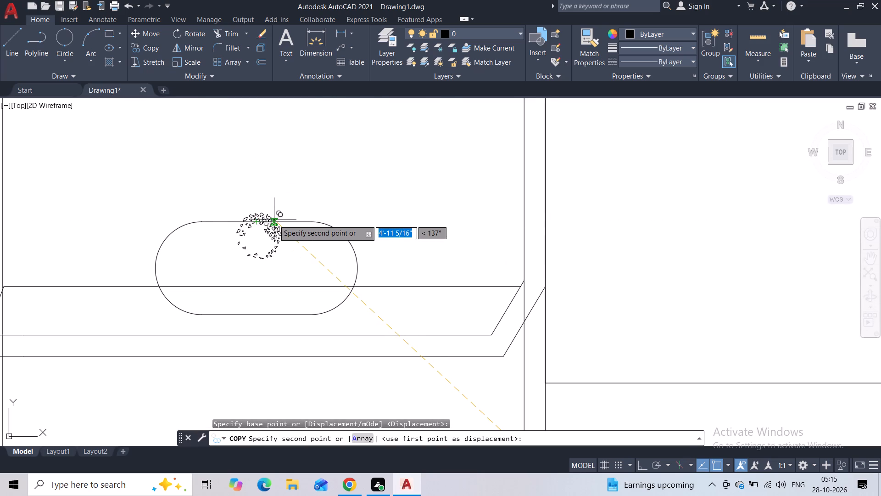
{"action": "left_click", "coordinate": [274, 220]}
{"action": "middle_click_drag", "start_coordinate": [309, 186], "coordinate": [322, 277]}
{"action": "scroll", "coordinate": [322, 276], "scroll_direction": "down", "scroll_amount": 2}
{"action": "middle_click_drag", "start_coordinate": [329, 209], "coordinate": [312, 273]}
{"action": "scroll", "coordinate": [302, 259], "scroll_direction": "down", "scroll_amount": 1}
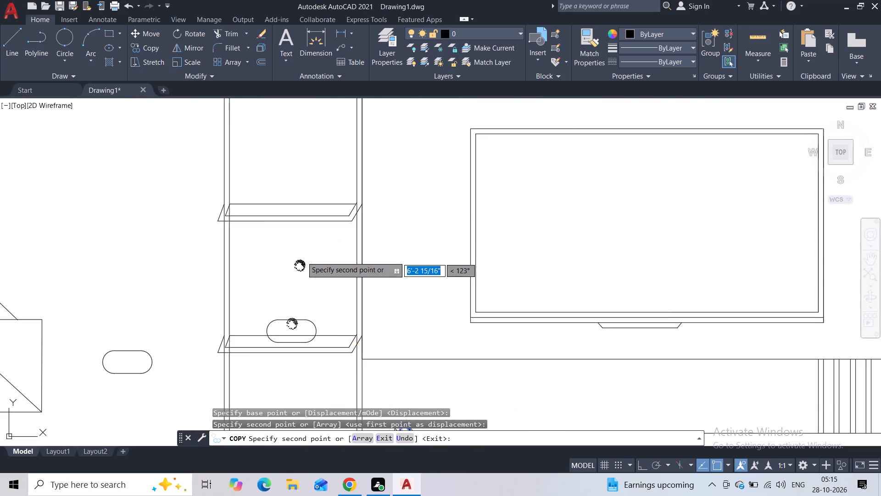
{"action": "scroll", "coordinate": [302, 257], "scroll_direction": "down", "scroll_amount": 1}
{"action": "middle_click_drag", "start_coordinate": [292, 191], "coordinate": [289, 317]}
{"action": "scroll", "coordinate": [289, 248], "scroll_direction": "up", "scroll_amount": 3}
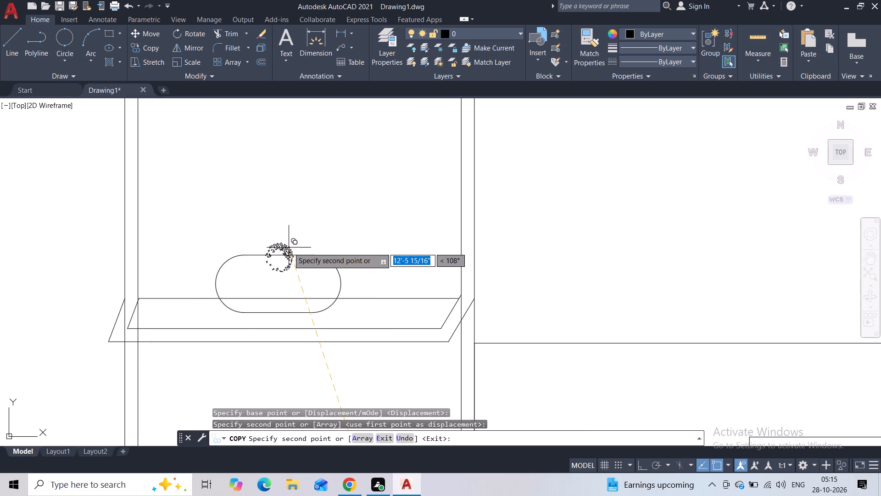
{"action": "left_click", "coordinate": [290, 250]}
Place two more shrub copies on the ovals on the tower's uppermost shelf and the long shelf above the TV.
{"action": "middle_click_drag", "start_coordinate": [315, 196], "coordinate": [315, 198]}
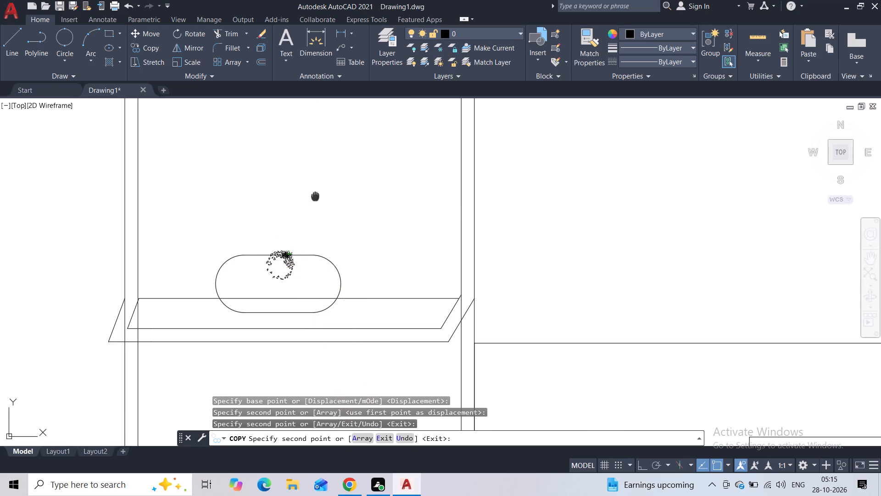
{"action": "middle_click_drag", "start_coordinate": [315, 198], "coordinate": [312, 324]}
{"action": "scroll", "coordinate": [305, 276], "scroll_direction": "down", "scroll_amount": 2}
{"action": "middle_click_drag", "start_coordinate": [303, 229], "coordinate": [300, 334]}
{"action": "scroll", "coordinate": [293, 287], "scroll_direction": "up", "scroll_amount": 3}
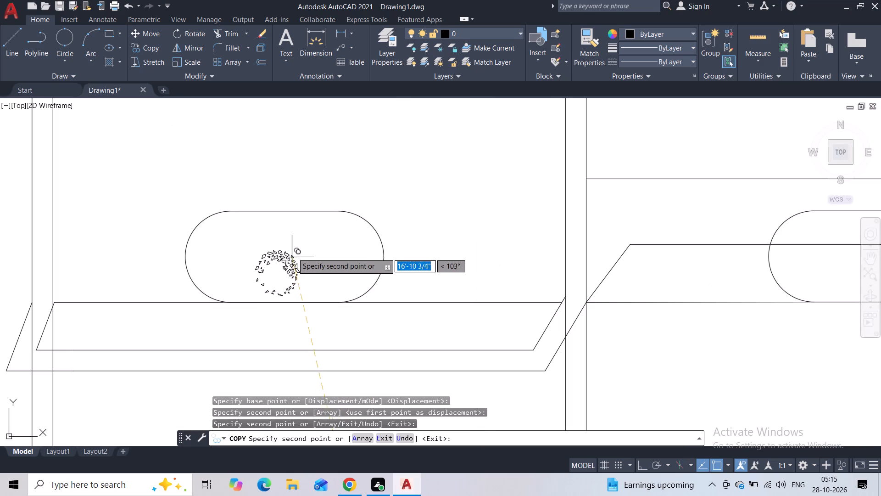
{"action": "left_click", "coordinate": [301, 209]}
{"action": "middle_click_drag", "start_coordinate": [315, 246], "coordinate": [137, 259]}
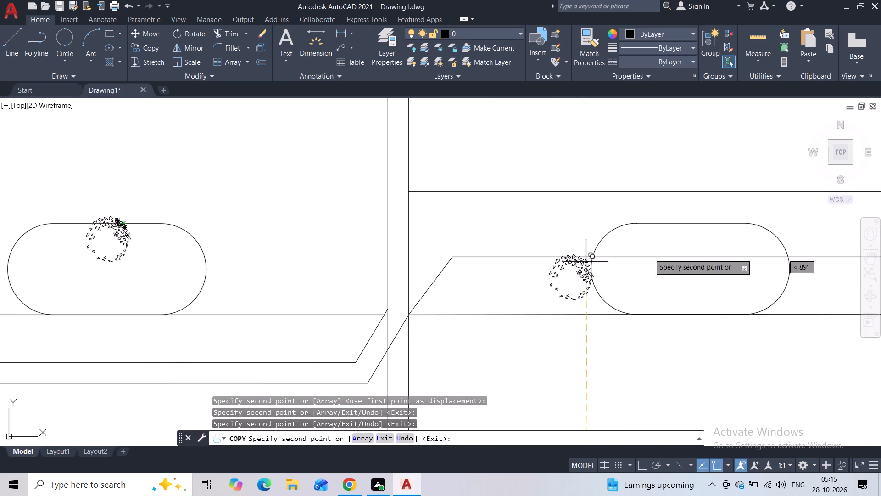
{"action": "left_click", "coordinate": [708, 215]}
{"action": "scroll", "coordinate": [617, 250], "scroll_direction": "down", "scroll_amount": 3}
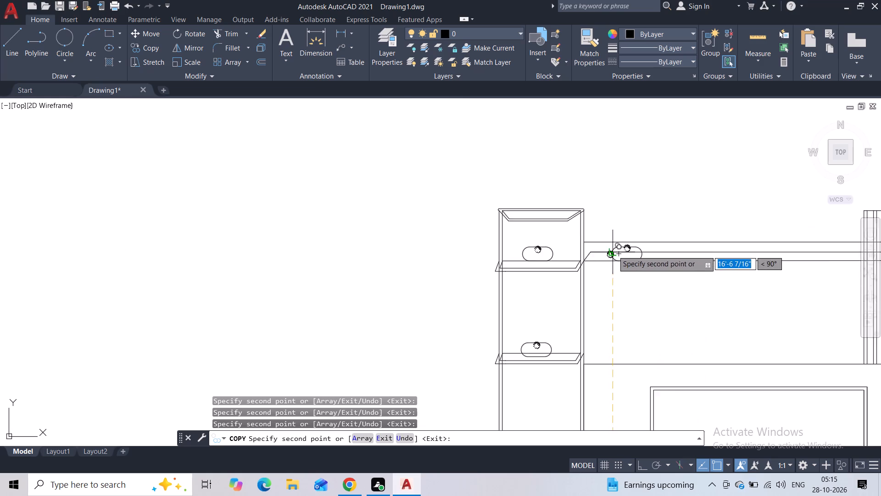
{"action": "scroll", "coordinate": [613, 251], "scroll_direction": "down", "scroll_amount": 2}
{"action": "key", "text": "Escape"}
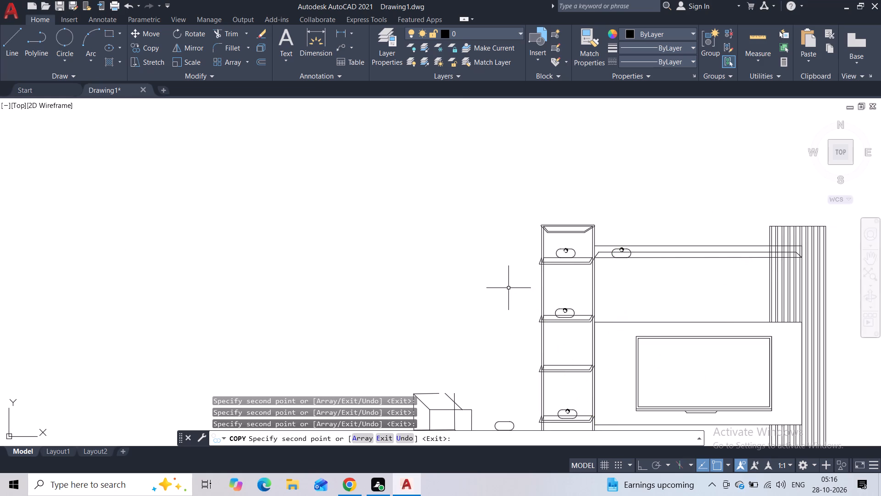
Draw a small flat rectangle in the empty area left of the shelf tower, above the spare box.
{"action": "scroll", "coordinate": [507, 287], "scroll_direction": "down", "scroll_amount": 2}
{"action": "middle_click_drag", "start_coordinate": [483, 311], "coordinate": [475, 310]}
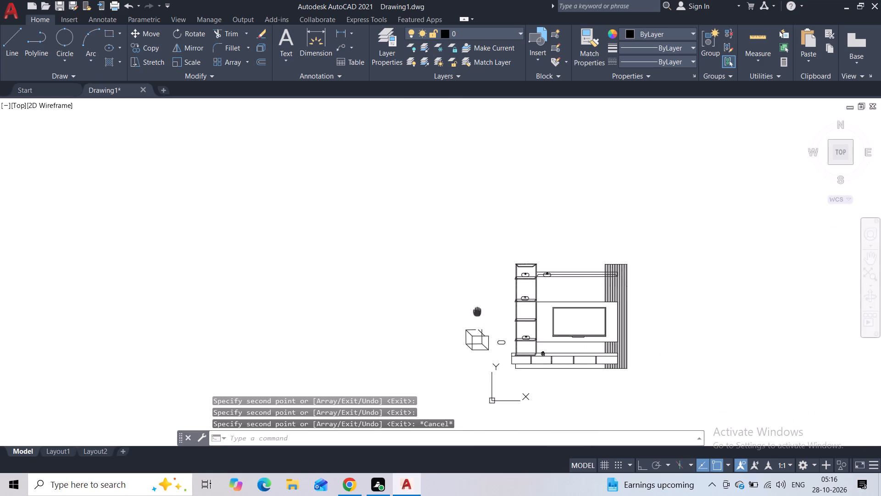
{"action": "middle_click_drag", "start_coordinate": [475, 310], "coordinate": [420, 193]}
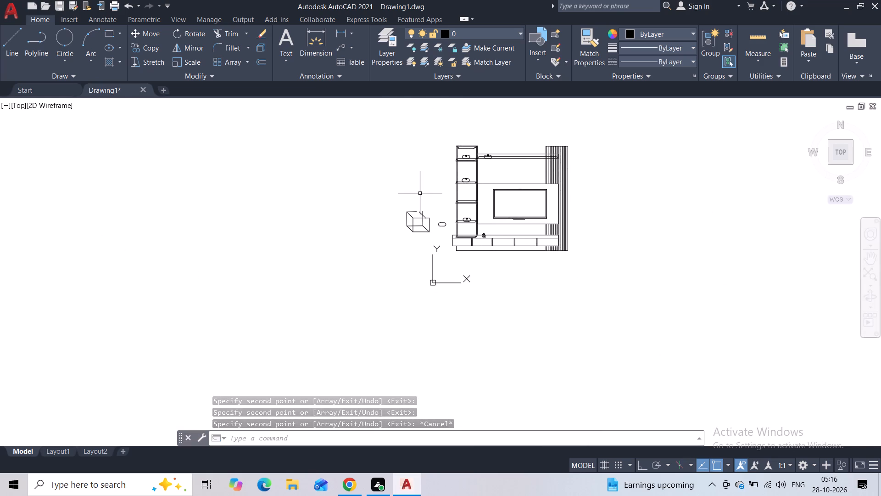
{"action": "scroll", "coordinate": [425, 197], "scroll_direction": "up", "scroll_amount": 2}
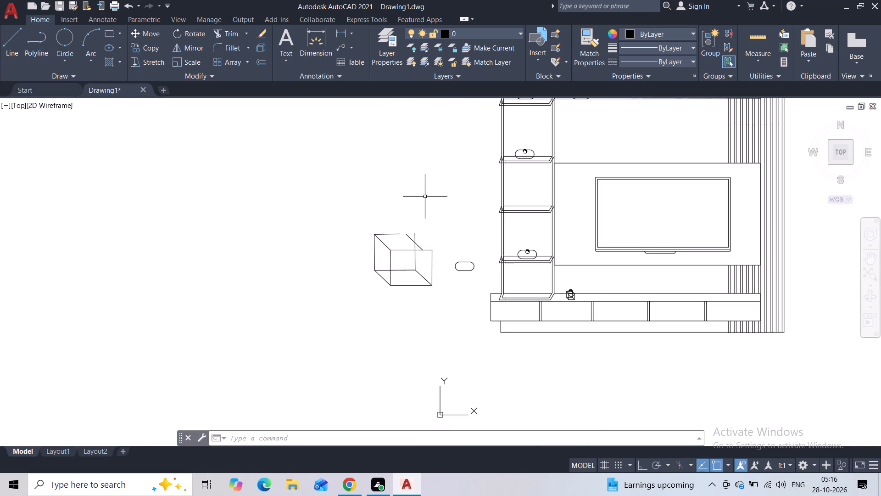
{"action": "middle_click_drag", "start_coordinate": [425, 198], "coordinate": [339, 262]}
{"action": "left_click", "coordinate": [106, 35]}
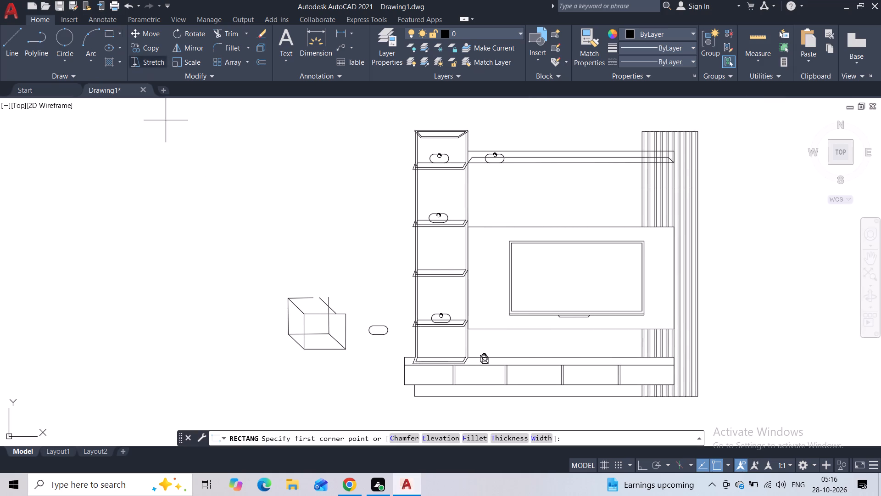
{"action": "left_click", "coordinate": [260, 231]}
{"action": "left_click", "coordinate": [290, 238]}
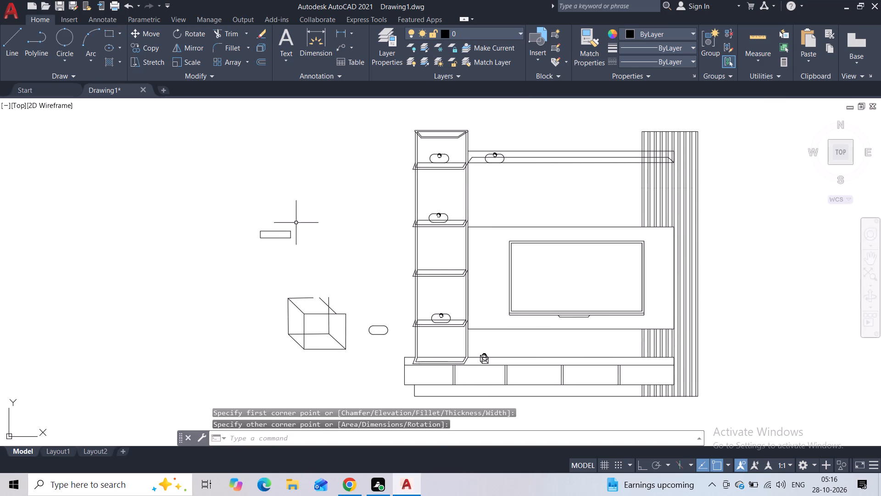
Copy the flat rectangle twice directly upward, edge to edge, to make a stack of three.
{"action": "left_click", "coordinate": [283, 228]}
{"action": "left_click", "coordinate": [266, 260]}
{"action": "left_click", "coordinate": [157, 47]}
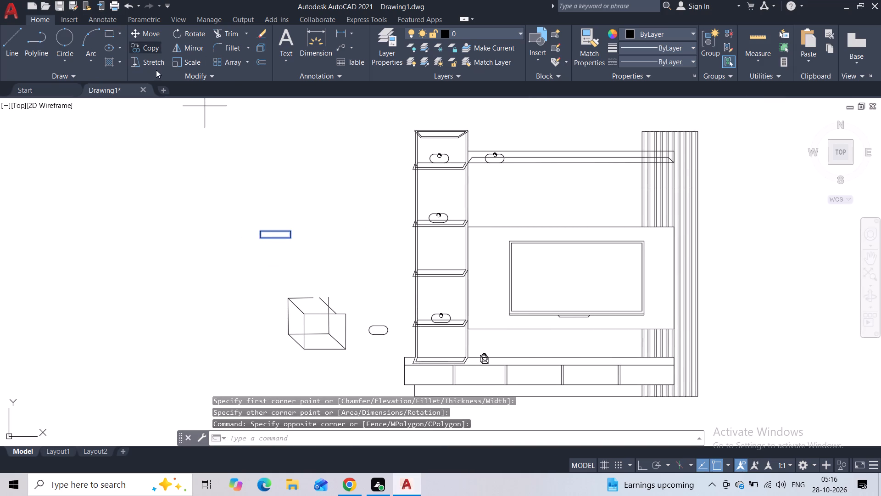
{"action": "scroll", "coordinate": [251, 243], "scroll_direction": "up", "scroll_amount": 1}
{"action": "left_click", "coordinate": [268, 232]}
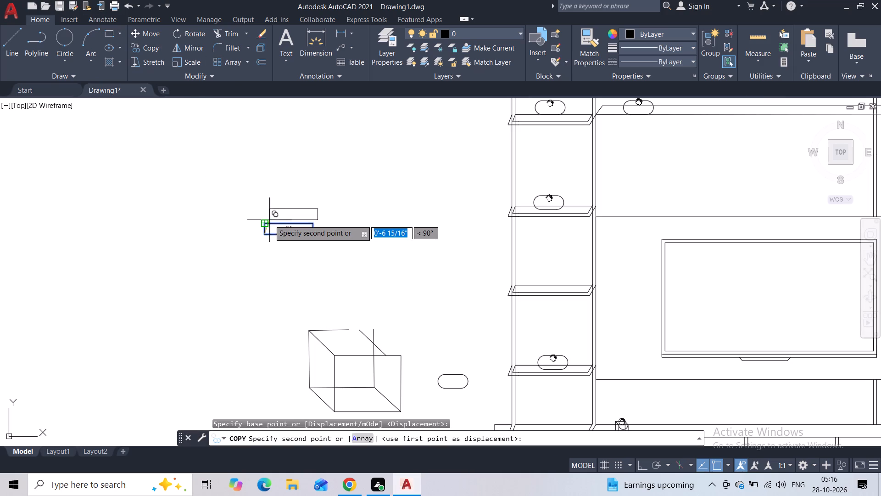
{"action": "left_click", "coordinate": [266, 221]}
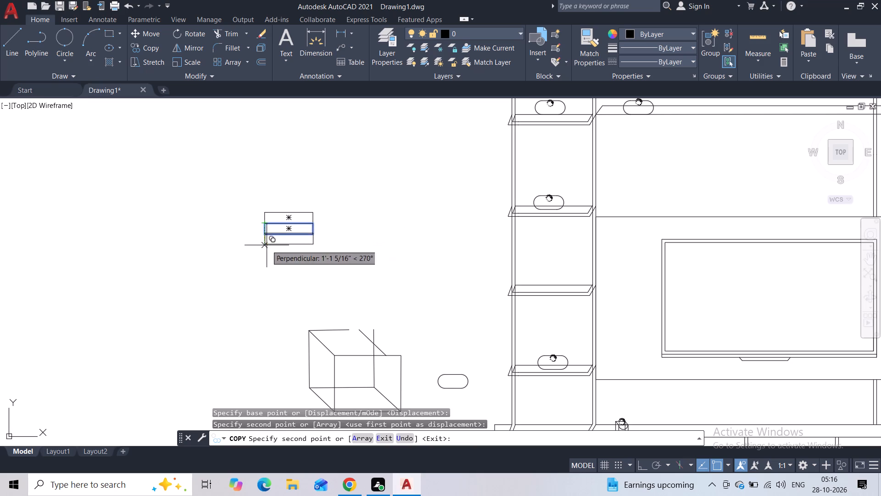
{"action": "left_click", "coordinate": [264, 210]}
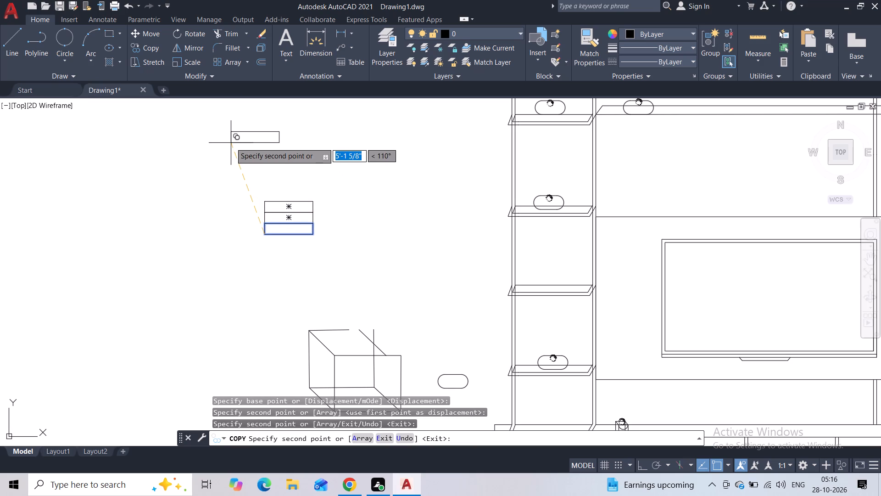
{"action": "key", "text": "Escape"}
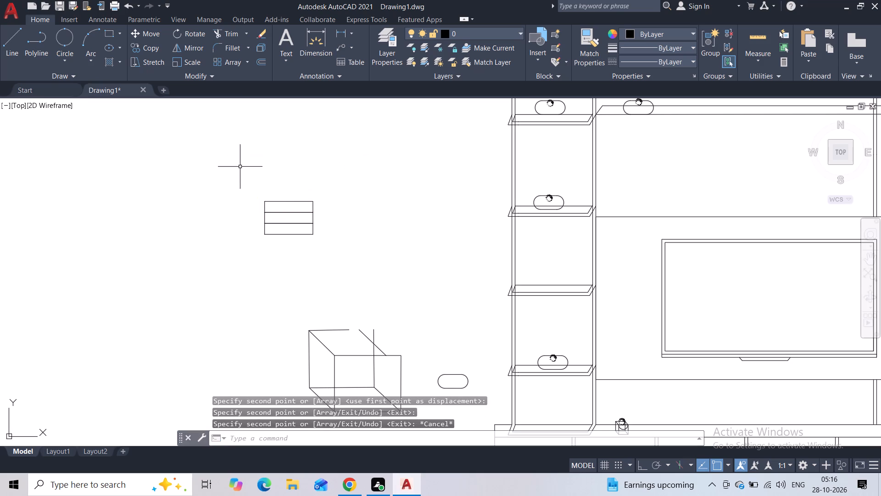
Copy the three-rectangle stack from its lower right corner onto the third shelf from the top of the tower.
{"action": "left_click", "coordinate": [332, 185]}
{"action": "left_click", "coordinate": [233, 271]}
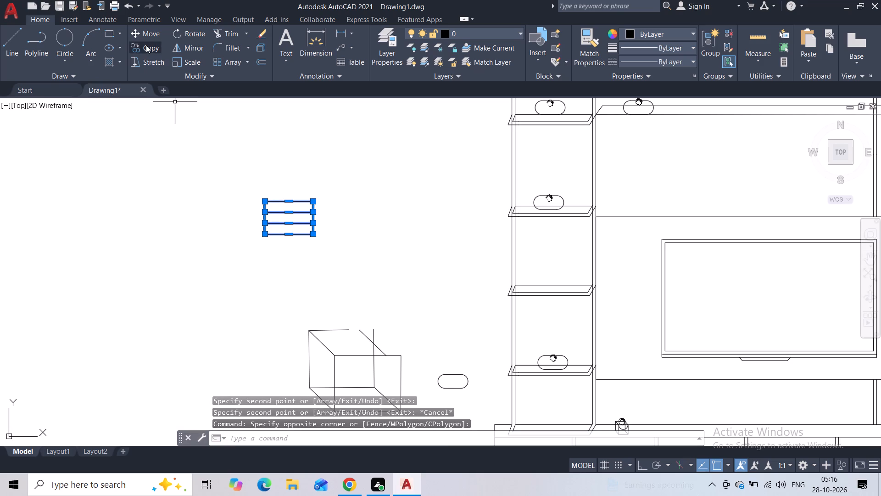
{"action": "left_click", "coordinate": [146, 45]}
{"action": "left_click", "coordinate": [313, 237]}
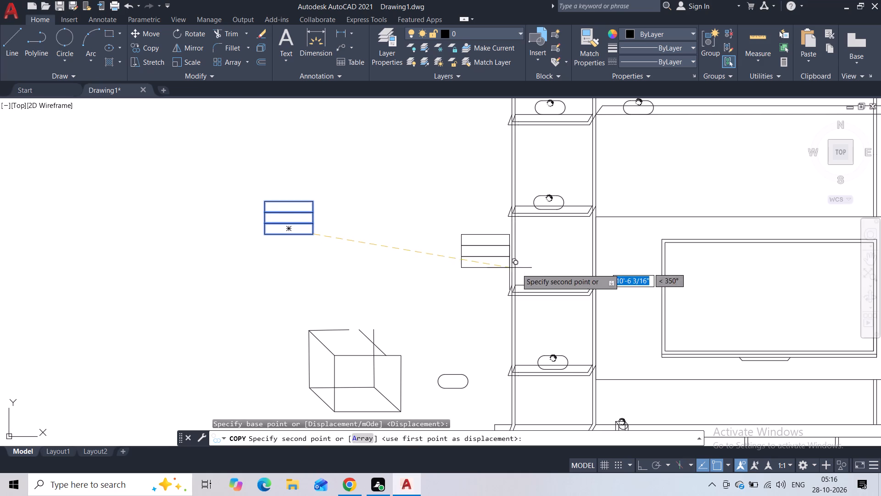
{"action": "scroll", "coordinate": [563, 281], "scroll_direction": "up", "scroll_amount": 2}
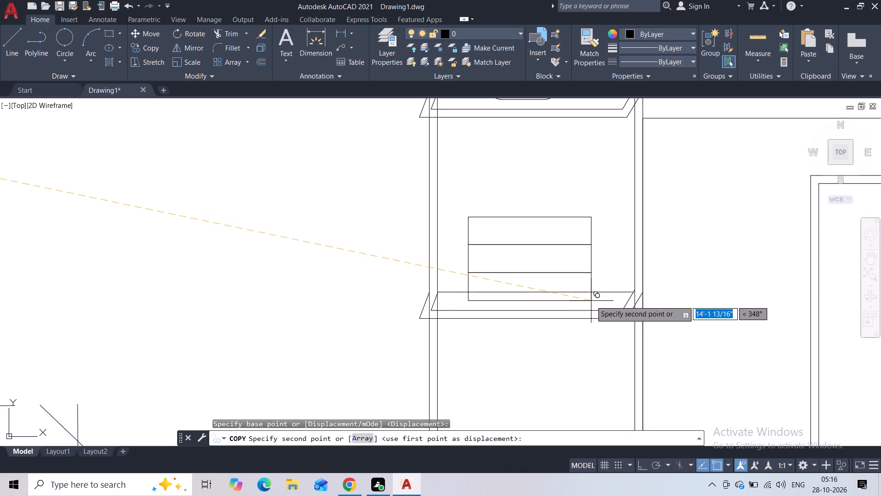
{"action": "left_click", "coordinate": [591, 301]}
{"action": "key", "text": "Escape"}
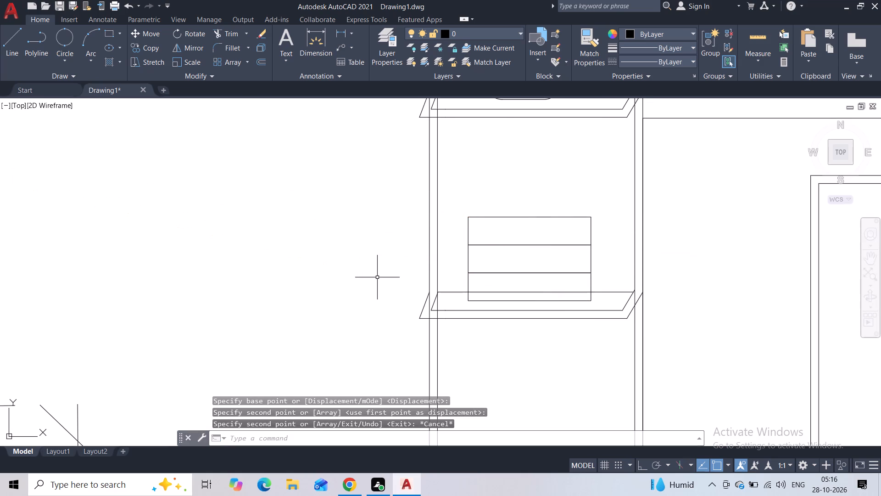
Delete the leftover rectangle stack, spare box and spare oval lying left of the TV unit.
{"action": "scroll", "coordinate": [344, 346], "scroll_direction": "down", "scroll_amount": 3}
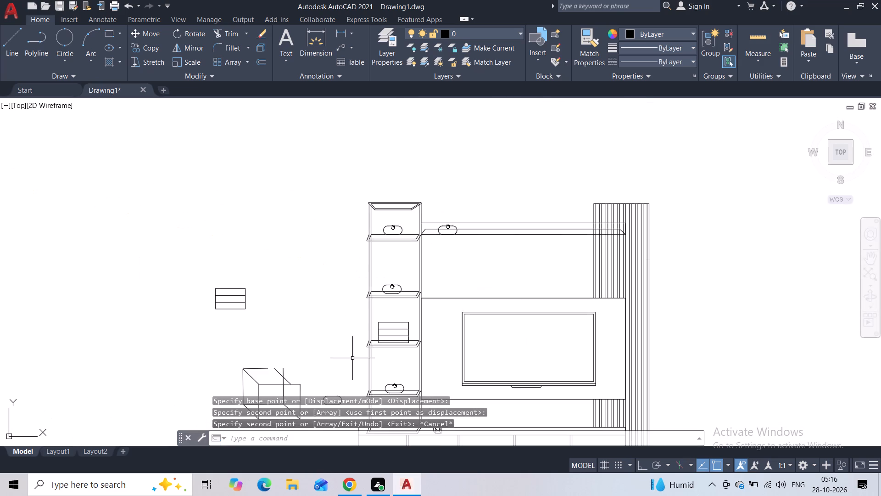
{"action": "middle_click_drag", "start_coordinate": [353, 335], "coordinate": [348, 267]}
{"action": "scroll", "coordinate": [348, 267], "scroll_direction": "down", "scroll_amount": 1}
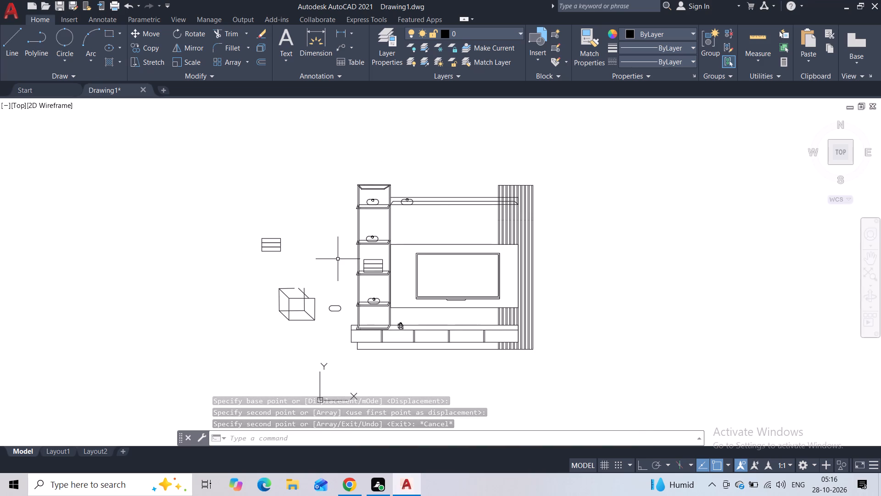
{"action": "left_click", "coordinate": [329, 213]}
{"action": "left_click", "coordinate": [238, 362]}
{"action": "left_click", "coordinate": [346, 298]}
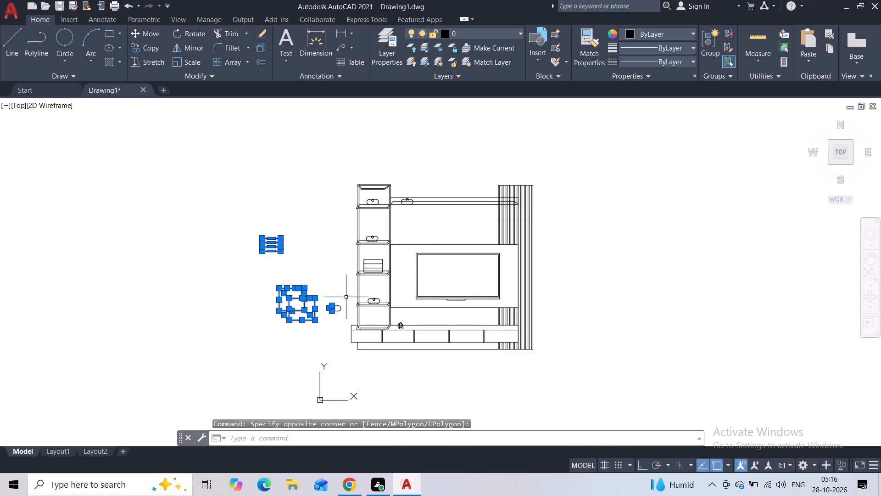
{"action": "left_click", "coordinate": [301, 329]}
{"action": "key", "text": "Delete"}
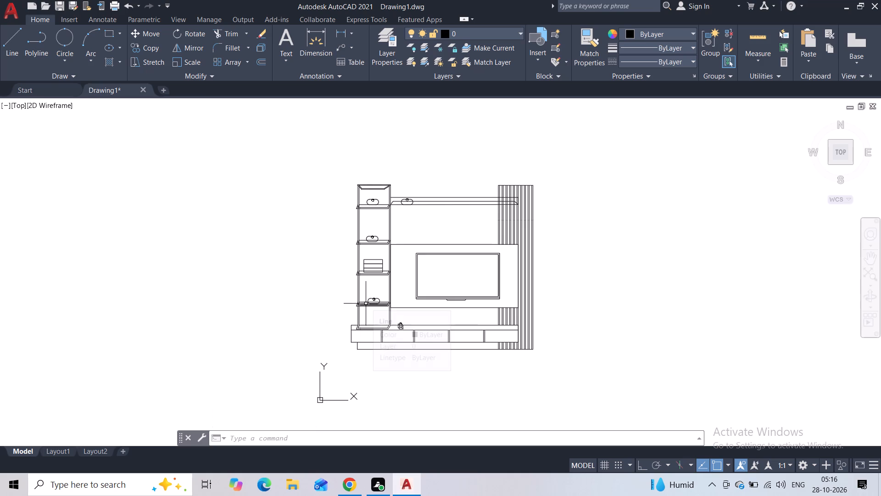
{"action": "scroll", "coordinate": [397, 278], "scroll_direction": "up", "scroll_amount": 1}
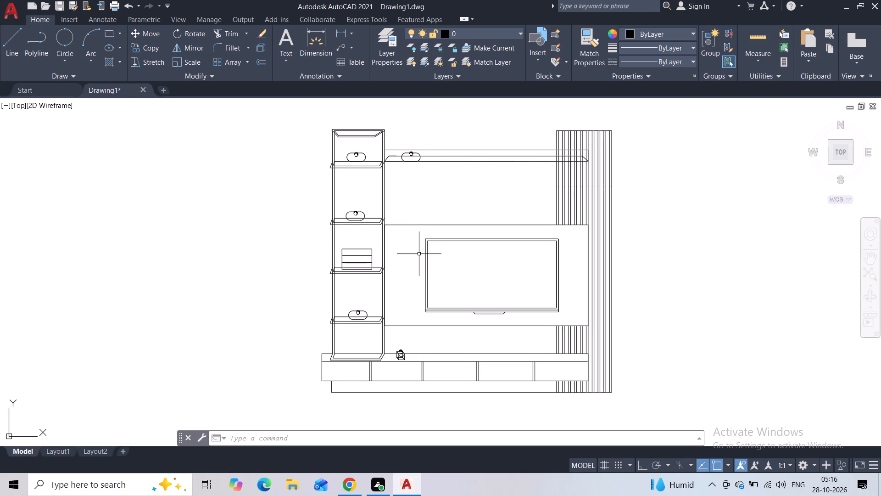
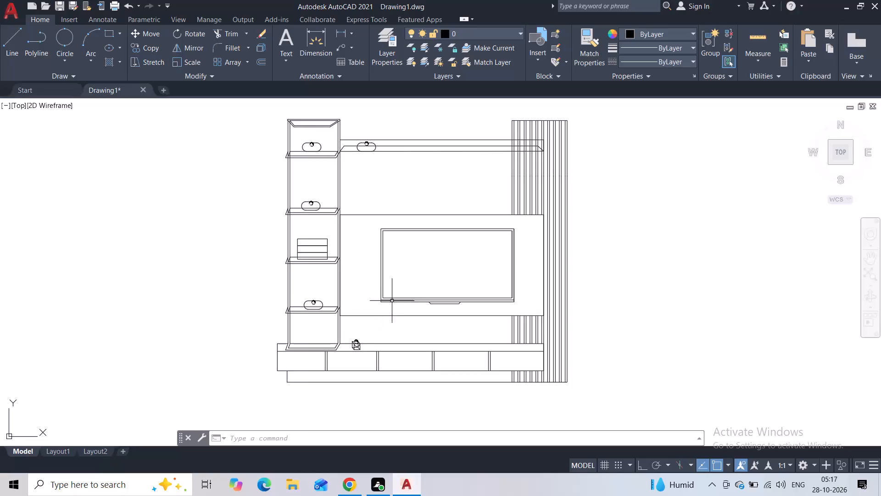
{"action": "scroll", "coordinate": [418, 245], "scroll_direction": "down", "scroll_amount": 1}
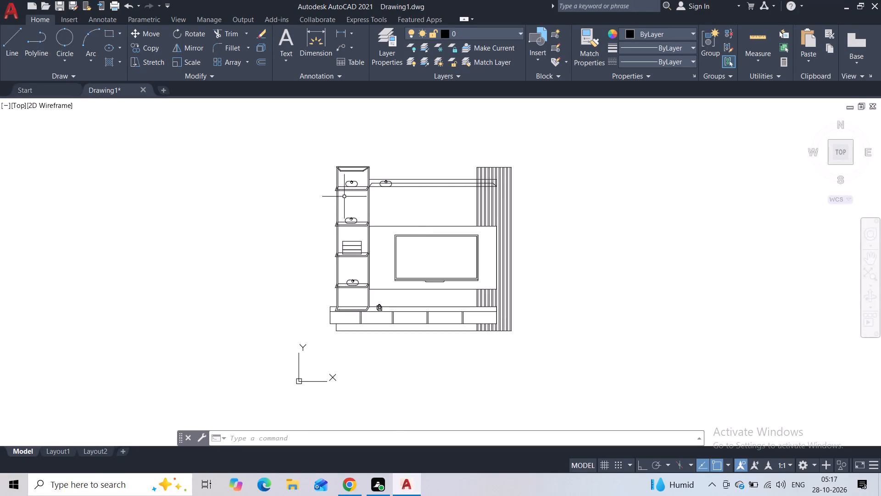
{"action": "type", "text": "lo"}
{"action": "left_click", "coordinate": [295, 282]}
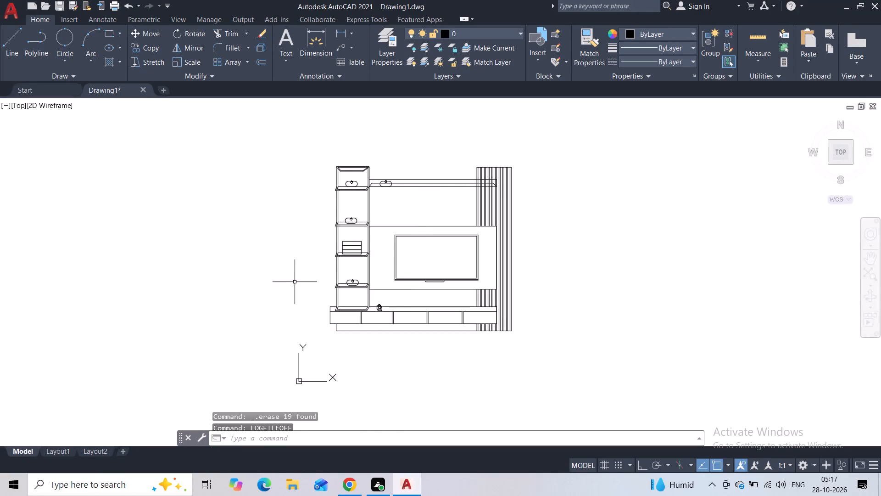
Save the drawing under the name Drawing21 in the Part Time folder inside Documents.
{"action": "left_click", "coordinate": [74, 4]}
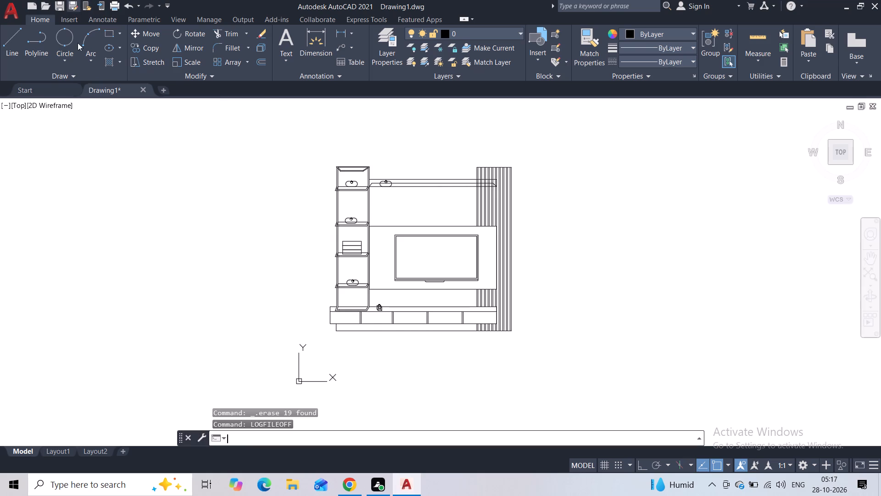
{"action": "double_click", "coordinate": [363, 199]}
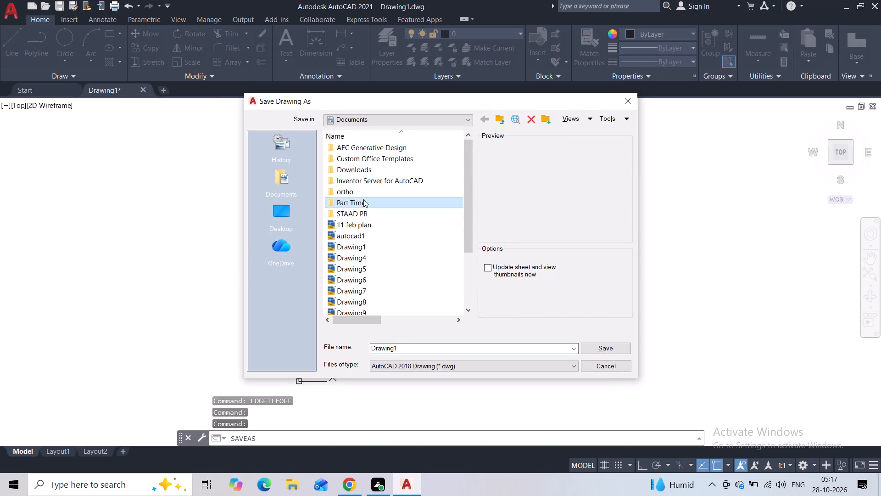
{"action": "scroll", "coordinate": [401, 289], "scroll_direction": "down", "scroll_amount": 11}
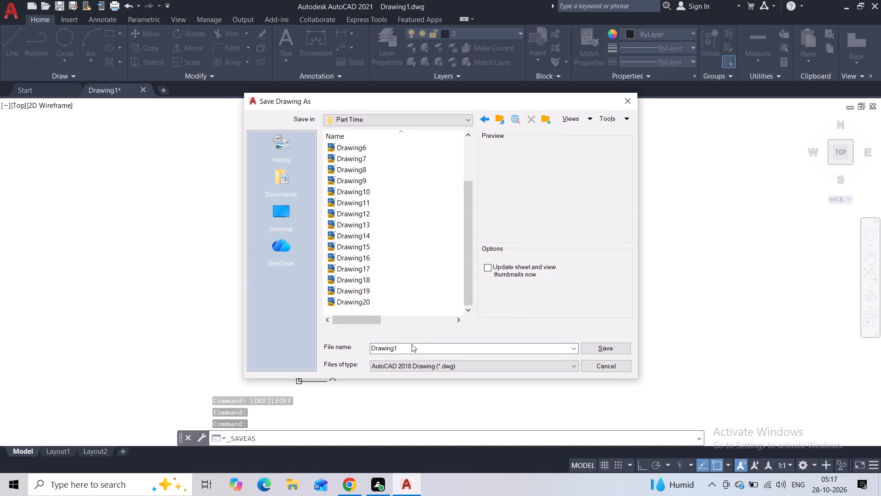
{"action": "triple_click", "coordinate": [412, 345]}
{"action": "key", "text": "BackSpace"}
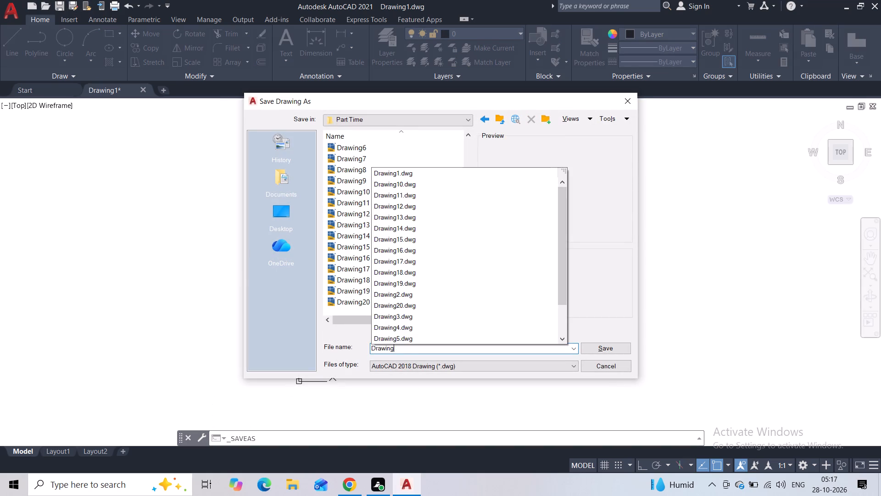
{"action": "type", "text": "21"}
{"action": "key", "text": "Return"}
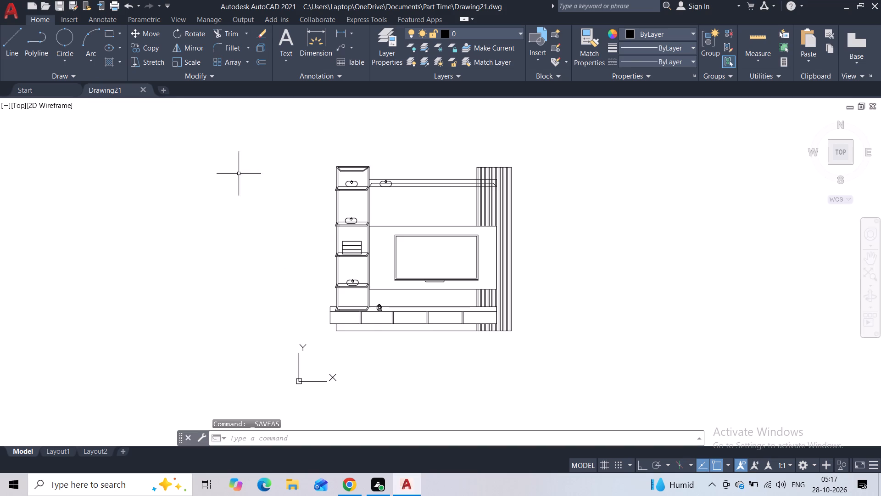
Set up a plot with the previous plot settings (AutoCAD PDF High Quality Print, ISO A4) and window the whole TV unit elevation.
{"action": "left_click", "coordinate": [112, 7]}
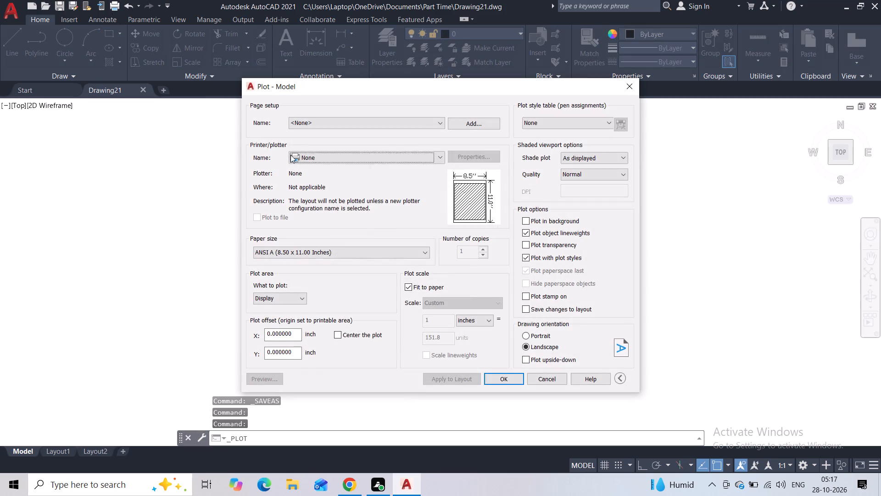
{"action": "left_click", "coordinate": [327, 128]}
{"action": "left_click", "coordinate": [328, 141]}
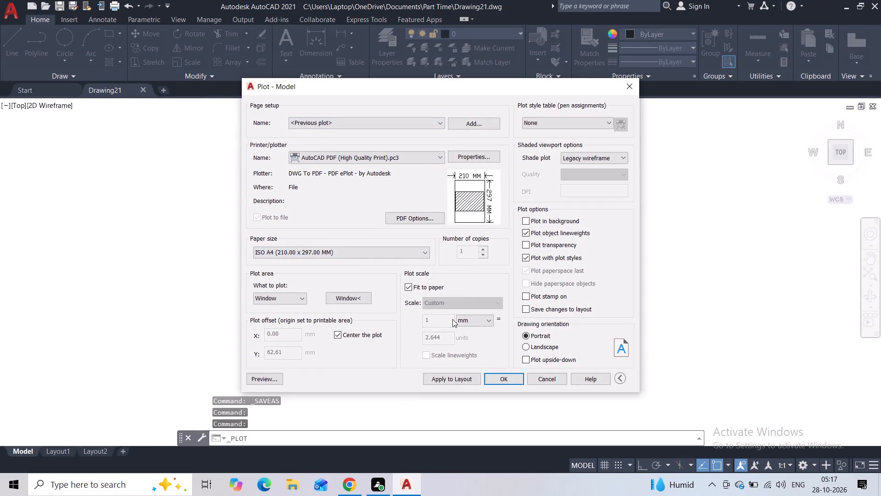
{"action": "left_click", "coordinate": [361, 301]}
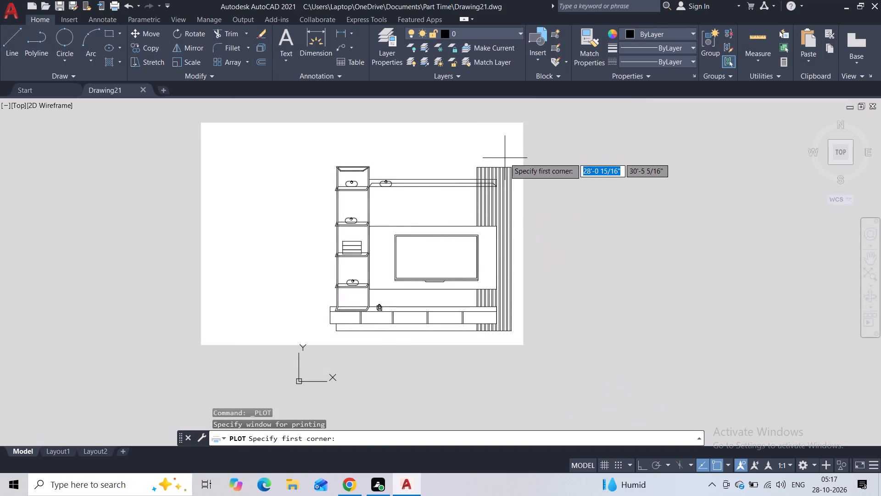
{"action": "left_click", "coordinate": [515, 150]}
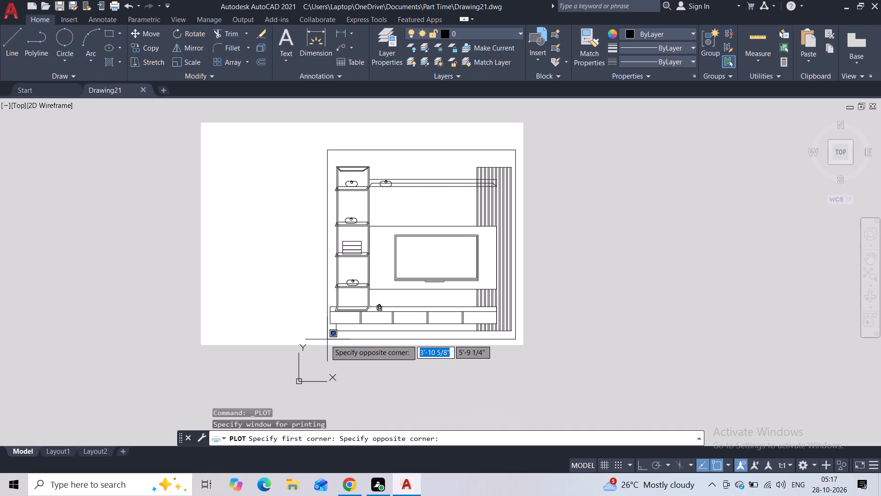
{"action": "left_click", "coordinate": [318, 338]}
Plot the windowed elevation to Drawing21-Model.pdf in the Part Time folder.
{"action": "left_click", "coordinate": [490, 378]}
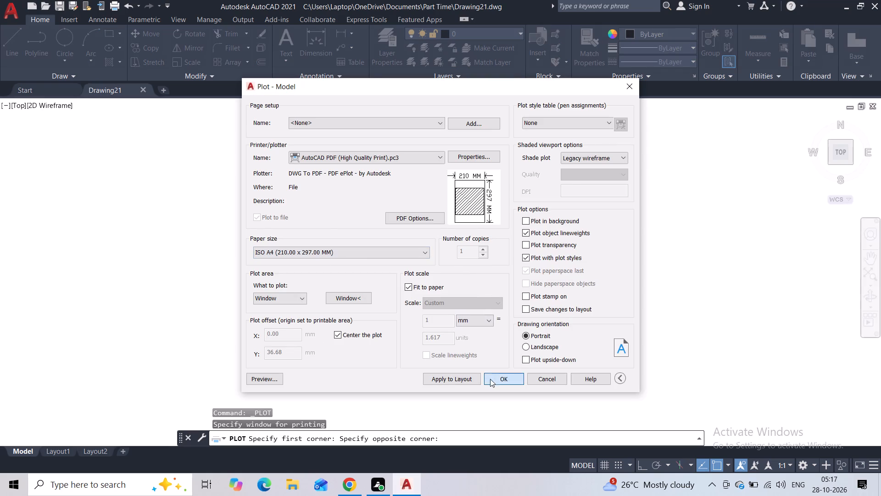
{"action": "double_click", "coordinate": [397, 199]}
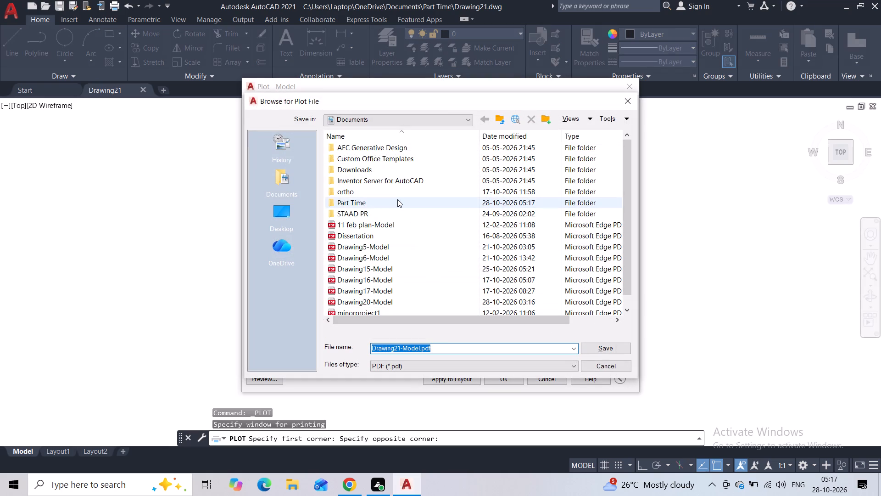
{"action": "left_click", "coordinate": [617, 353]}
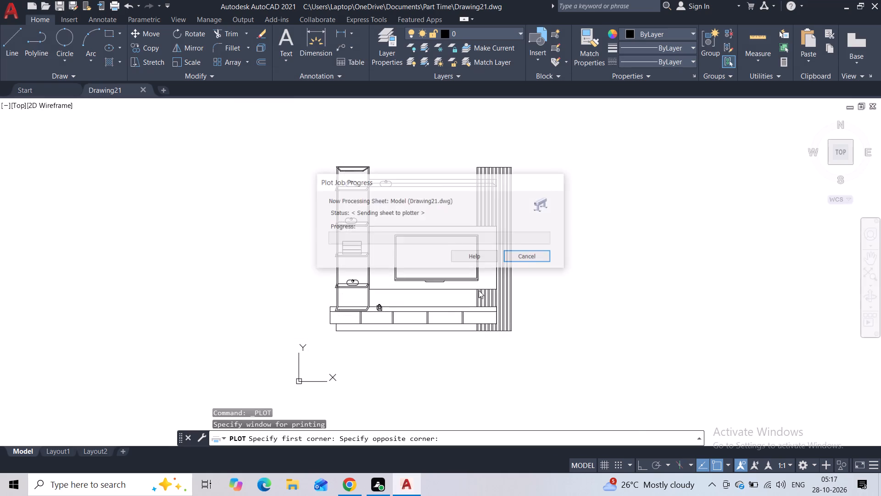